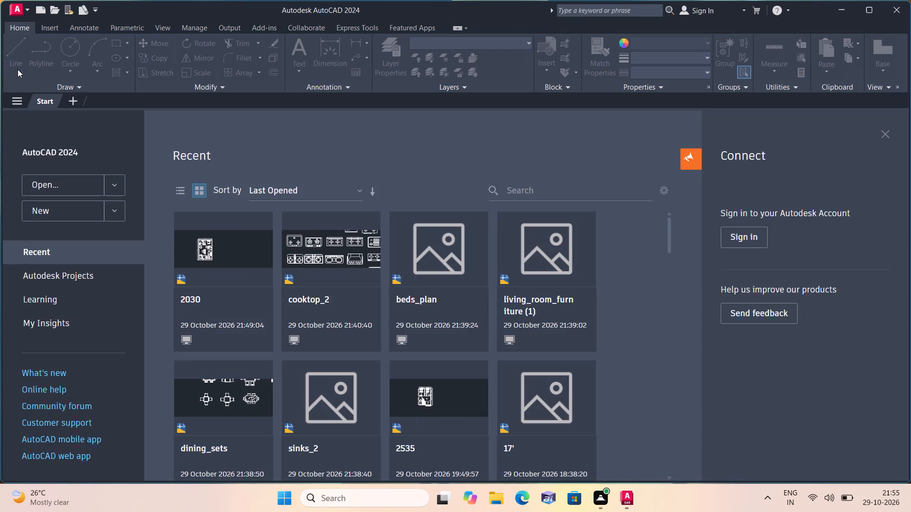
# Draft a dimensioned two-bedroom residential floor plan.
# Create a new blank drawing.
pyautogui.tripleClick(62, 213)
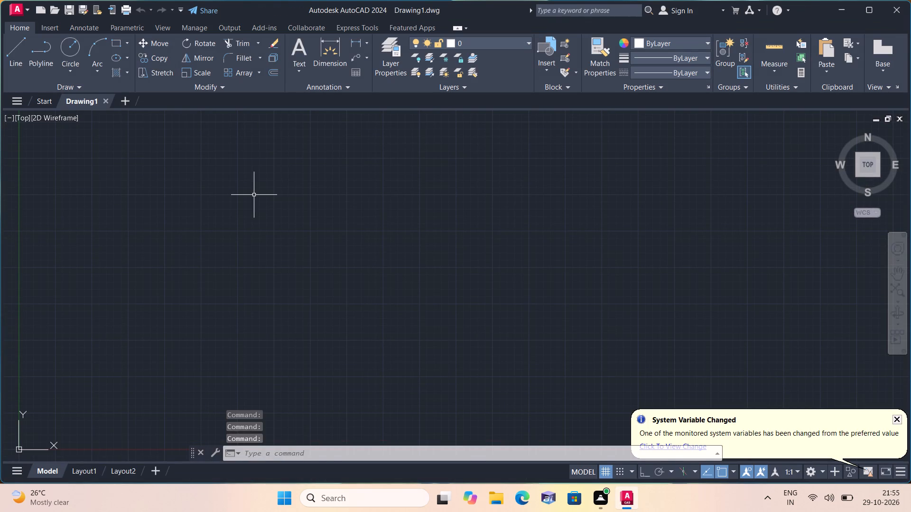
# Set the model space limits from 0,0 to 1000,1000.
pyautogui.write('lim')
pyautogui.press('space')
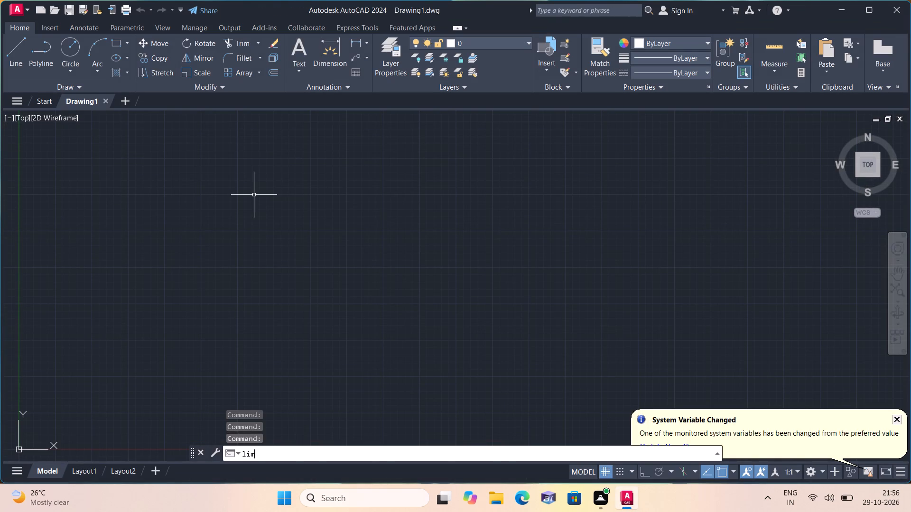
pyautogui.write('0,')
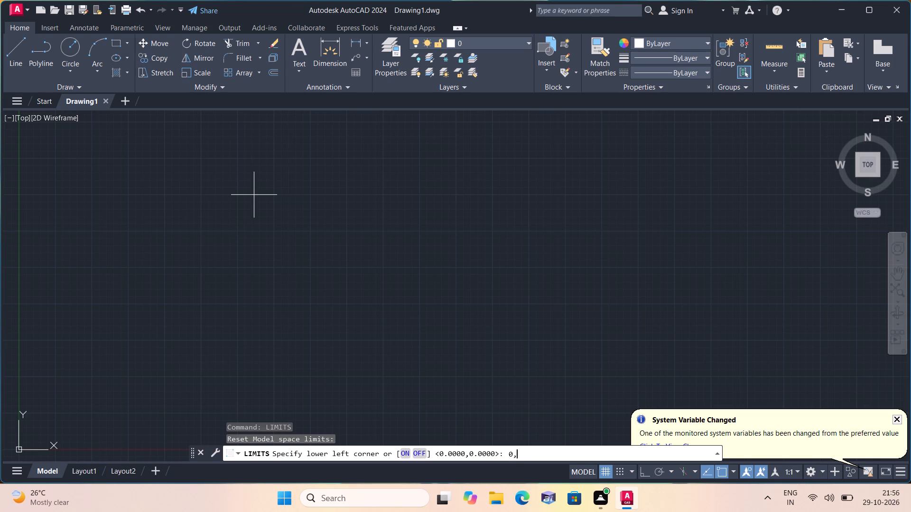
pyautogui.write('0 1000,100')
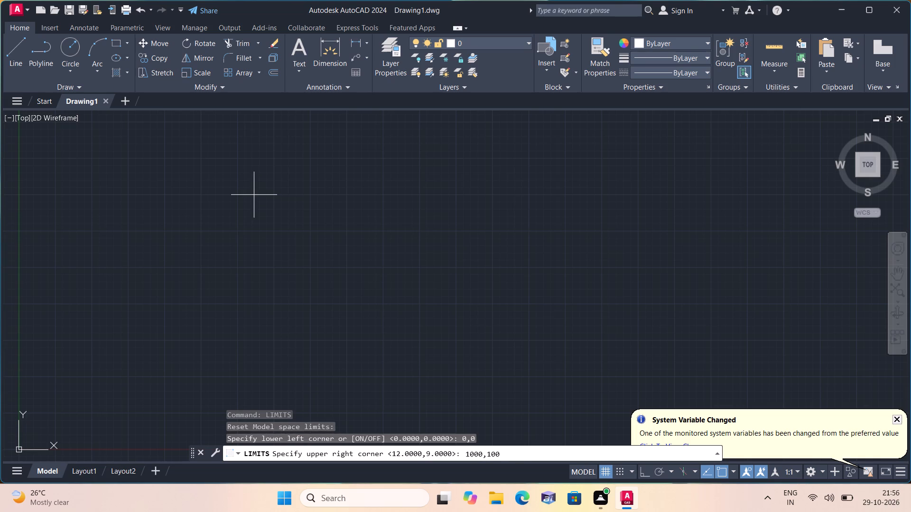
pyautogui.write('0 un')
# Set the drawing's length units to Engineering with a precision of 0'-0".
pyautogui.press('space')
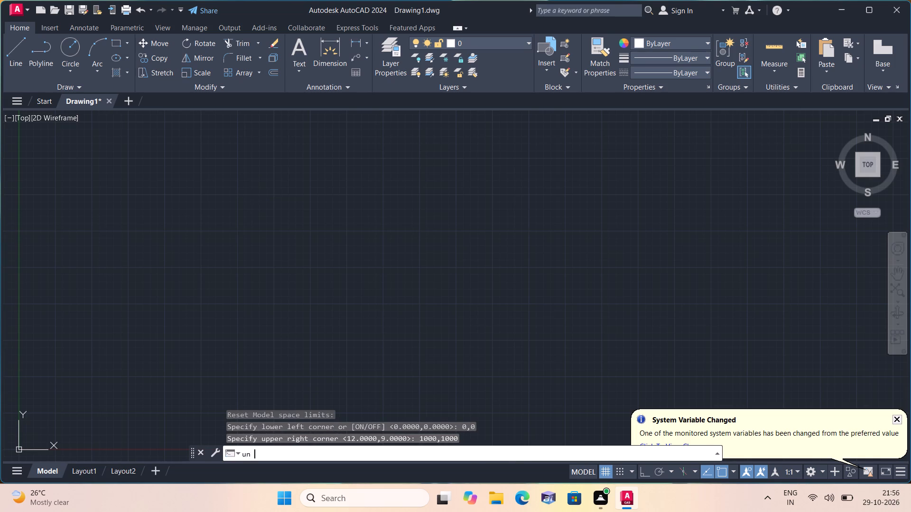
pyautogui.click(435, 166)
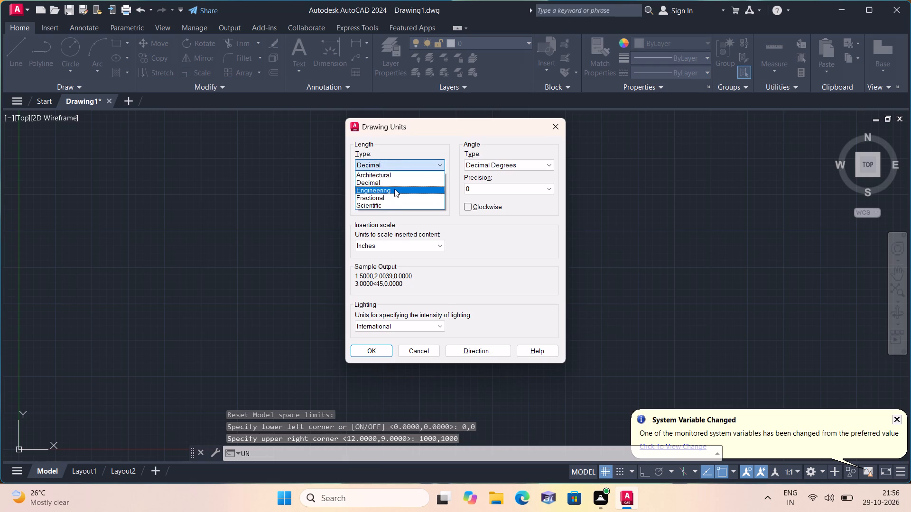
pyautogui.click(394, 189)
pyautogui.click(393, 191)
pyautogui.click(376, 202)
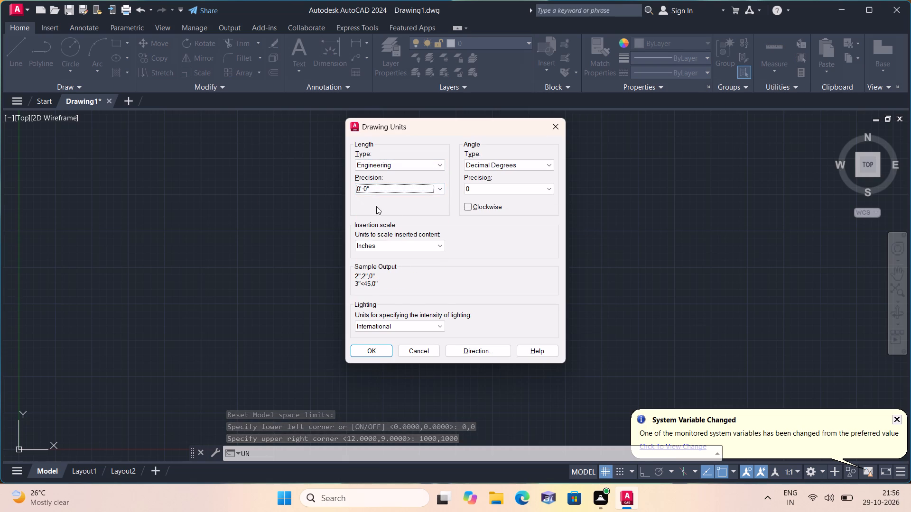
pyautogui.click(373, 348)
# Modify the Standard dimension style's primary units to Engineering with 0'-0" precision, and set the style current.
pyautogui.write('d')
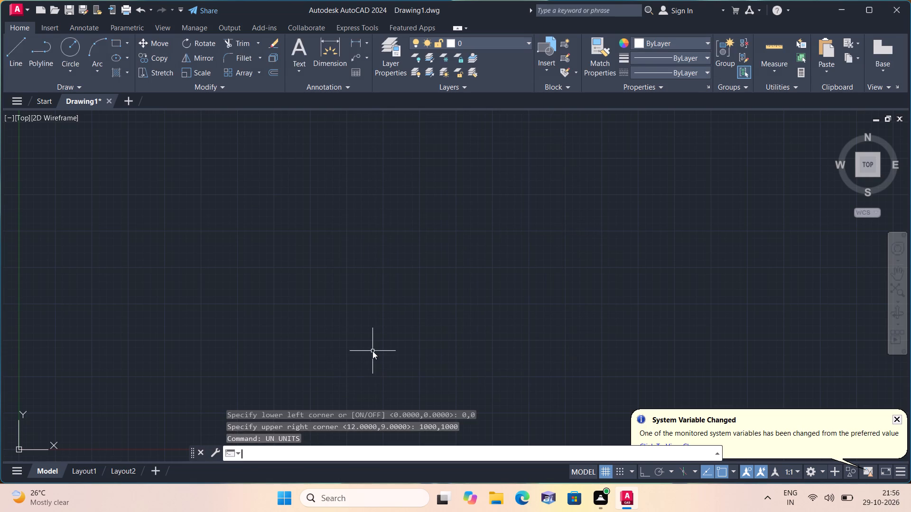
pyautogui.press('space')
pyautogui.click(572, 220)
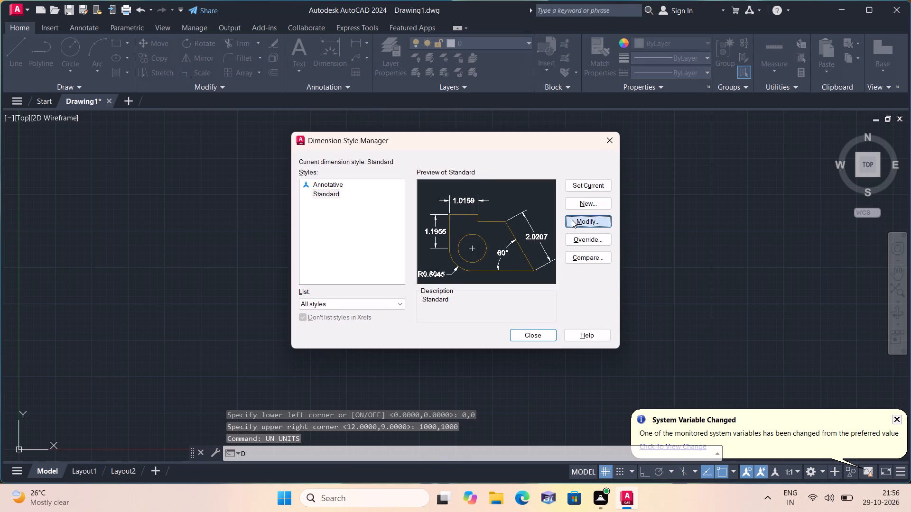
pyautogui.click(399, 146)
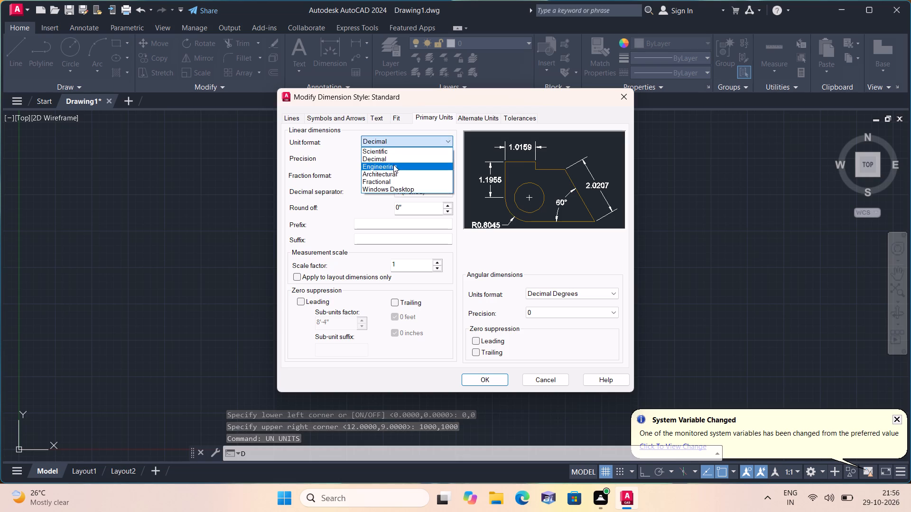
pyautogui.click(393, 165)
pyautogui.click(394, 159)
pyautogui.click(378, 168)
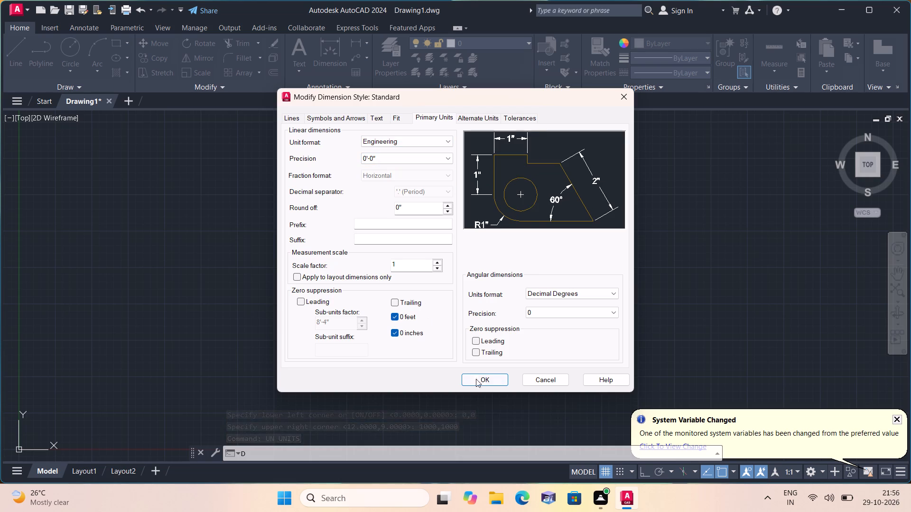
pyautogui.click(480, 380)
pyautogui.click(585, 187)
pyautogui.click(609, 139)
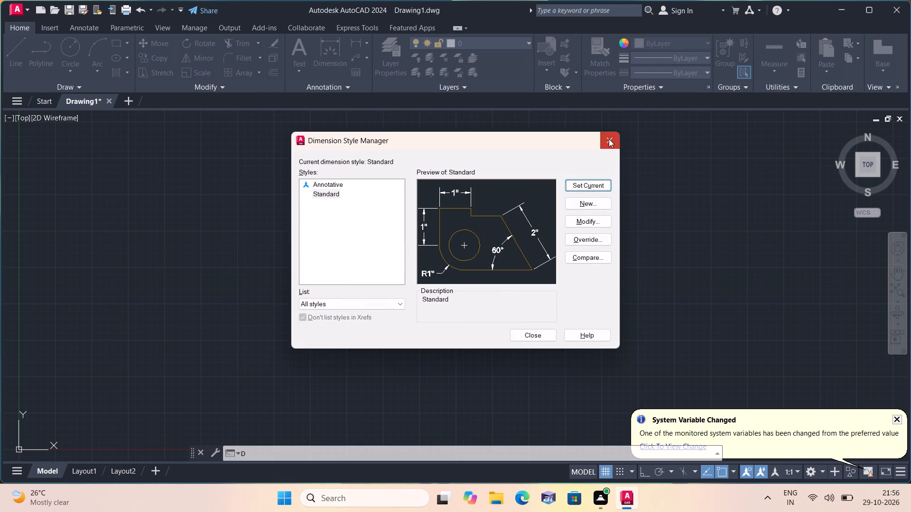
# Draw one vertical and one horizontal construction line that cross each other.
pyautogui.write('xl v')
pyautogui.press('space')
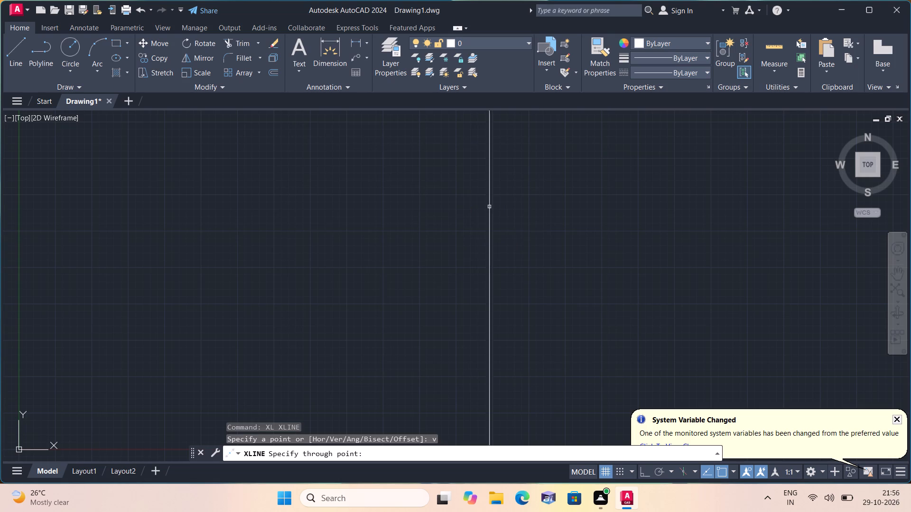
pyautogui.click(458, 229)
pyautogui.press('space')
pyautogui.press('space')
pyautogui.write('h')
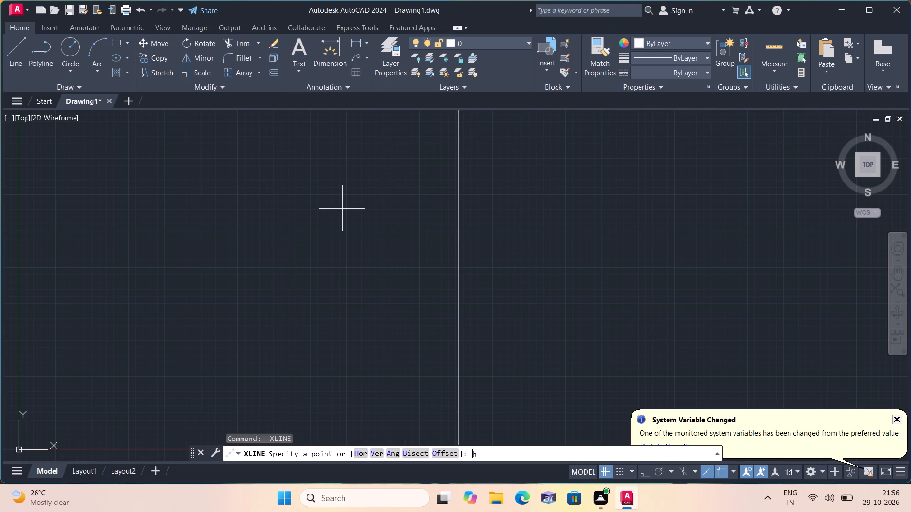
pyautogui.press('space')
pyautogui.click(335, 245)
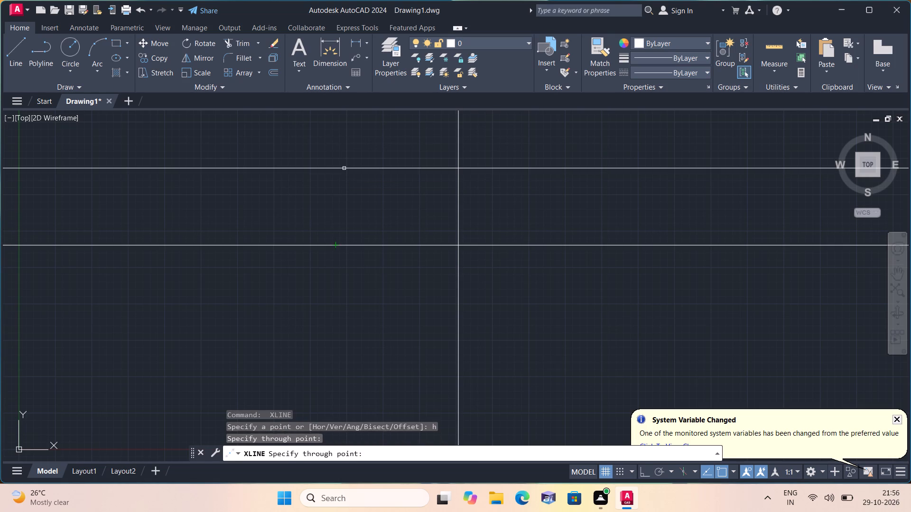
pyautogui.press('space')
# Trim the crossing construction lines to an upper-left corner, removing the parts above and to the left of the intersection.
pyautogui.write('trim')
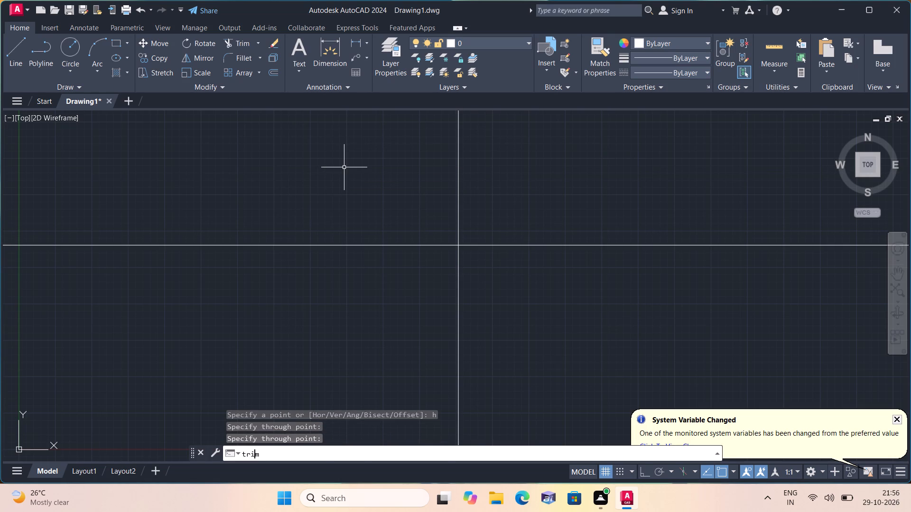
pyautogui.press('space')
pyautogui.moveTo(541, 136); pyautogui.dragTo(375, 243)
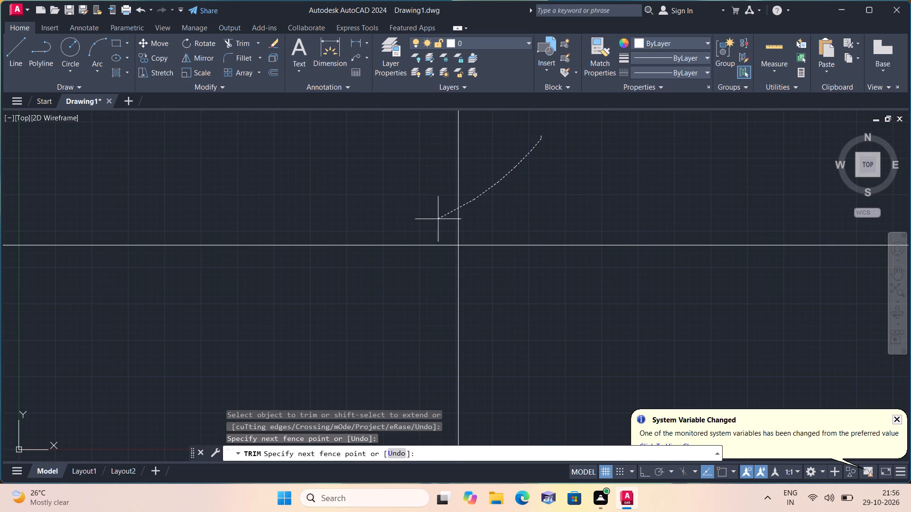
pyautogui.moveTo(375, 243); pyautogui.dragTo(348, 254)
pyautogui.press('space')
# Offset the vertical and horizontal corner lines 9" inward to form the outer wall thickness.
pyautogui.write('off 9"')
pyautogui.press('space')
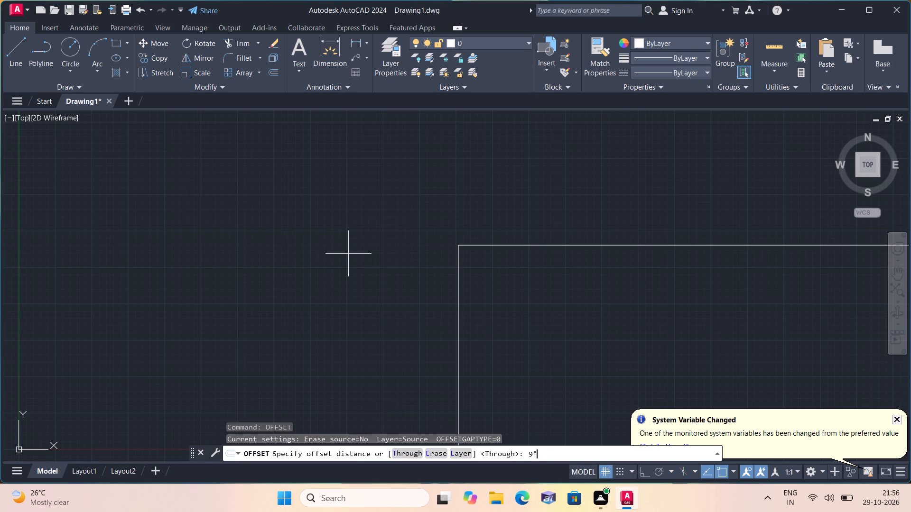
pyautogui.scroll(-2, 354, 251)
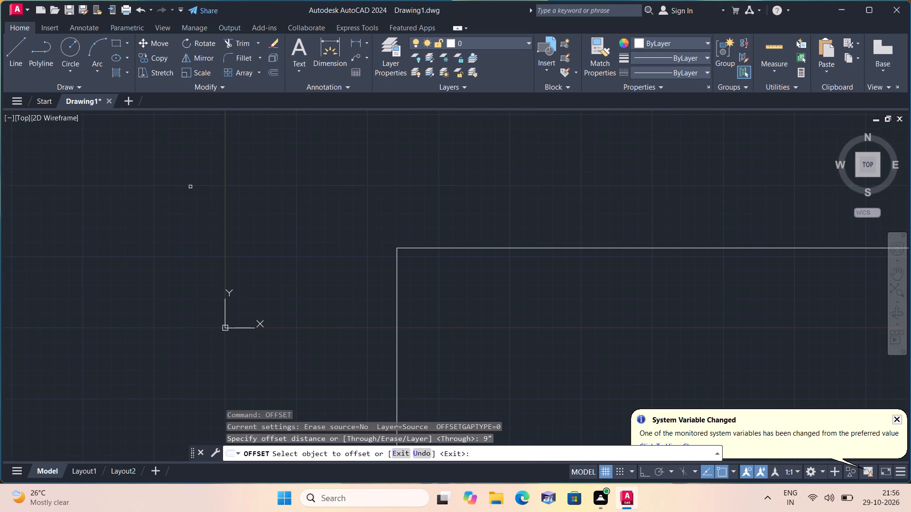
pyautogui.click(398, 272)
pyautogui.click(430, 272)
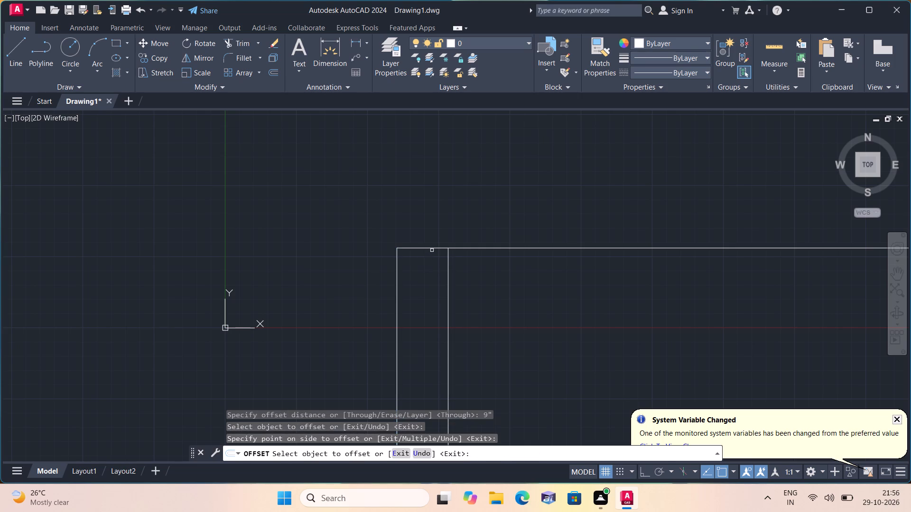
pyautogui.click(432, 250)
pyautogui.click(432, 248)
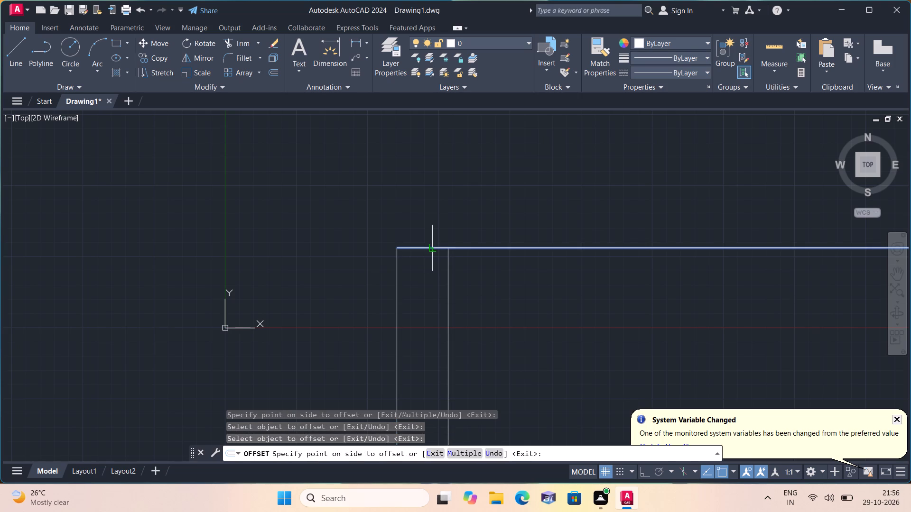
pyautogui.click(427, 269)
pyautogui.scroll(-1, 427, 269)
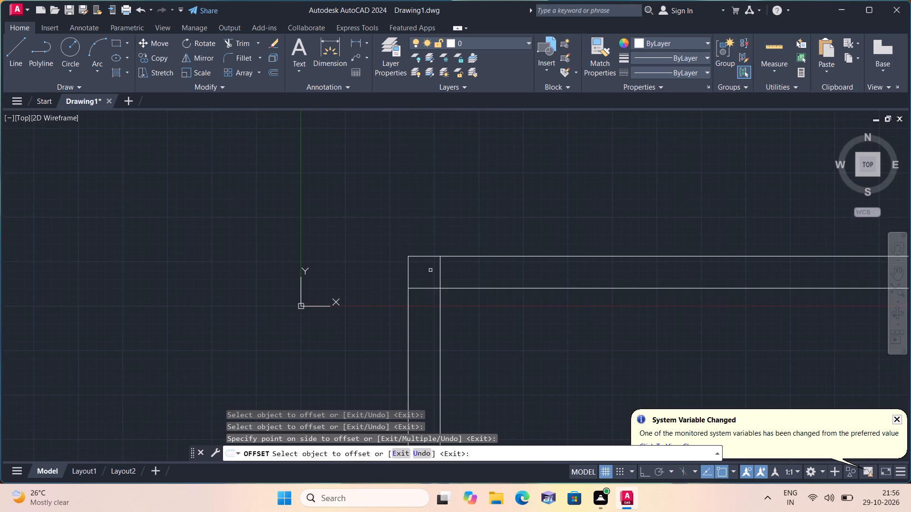
pyautogui.scroll(-1, 451, 276)
pyautogui.press('Escape')
# Offset the inner vertical line of the left outer wall 7' to the right.
pyautogui.moveTo(500, 310); pyautogui.dragTo(258, 192, button='middle')
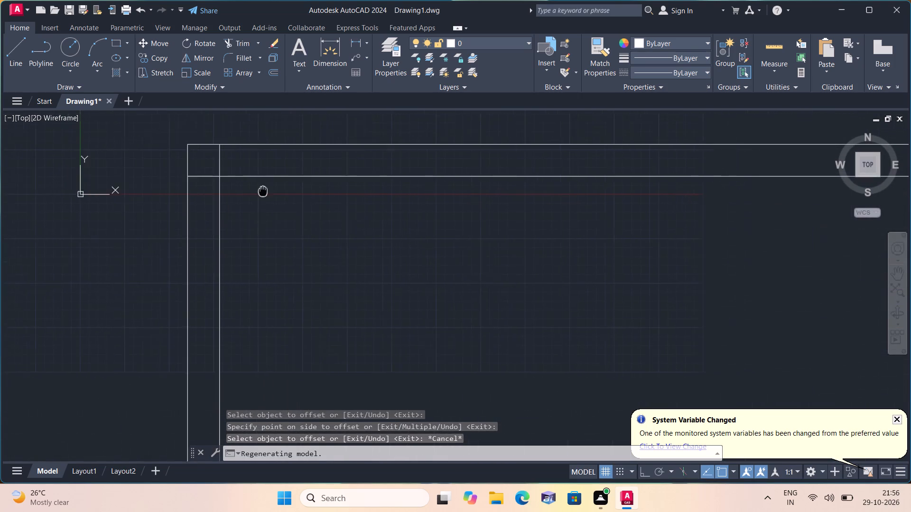
pyautogui.scroll(-1, 417, 244)
pyautogui.moveTo(415, 244); pyautogui.dragTo(374, 235, button='middle')
pyautogui.write('off')
pyautogui.press('space')
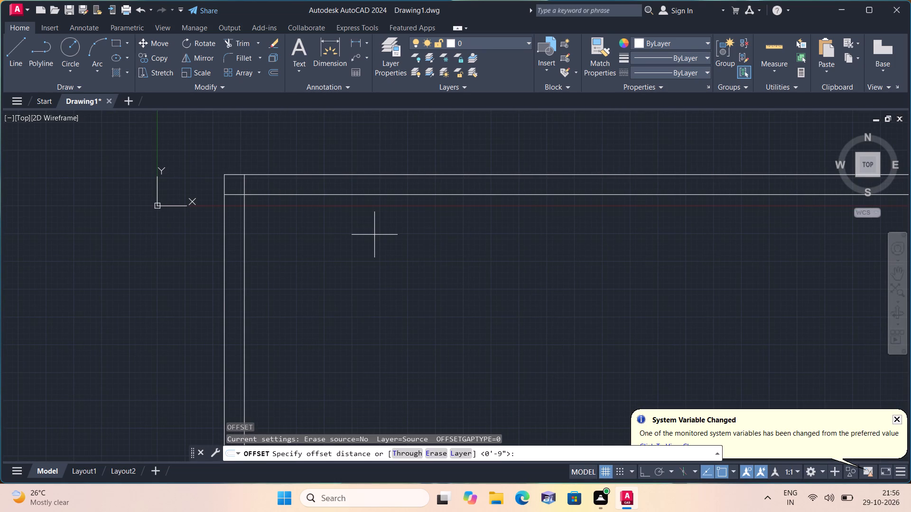
pyautogui.write("7'")
pyautogui.press('space')
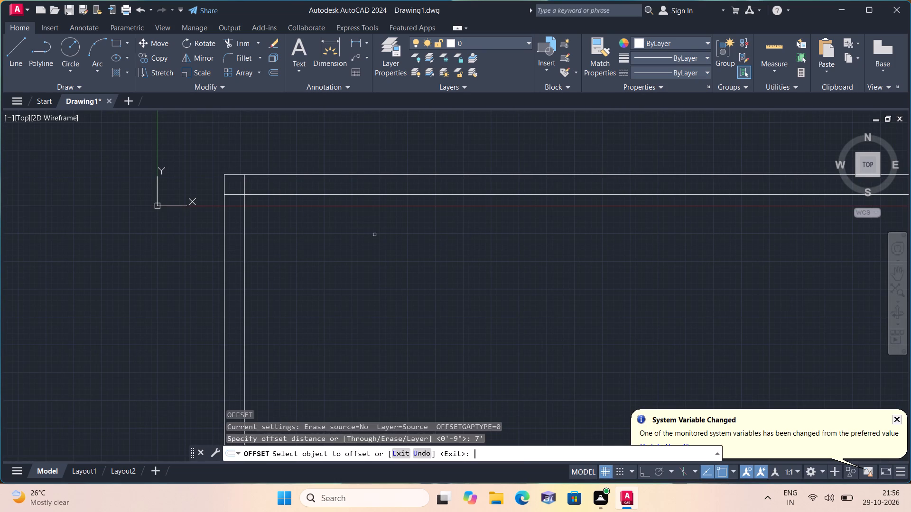
pyautogui.click(242, 216)
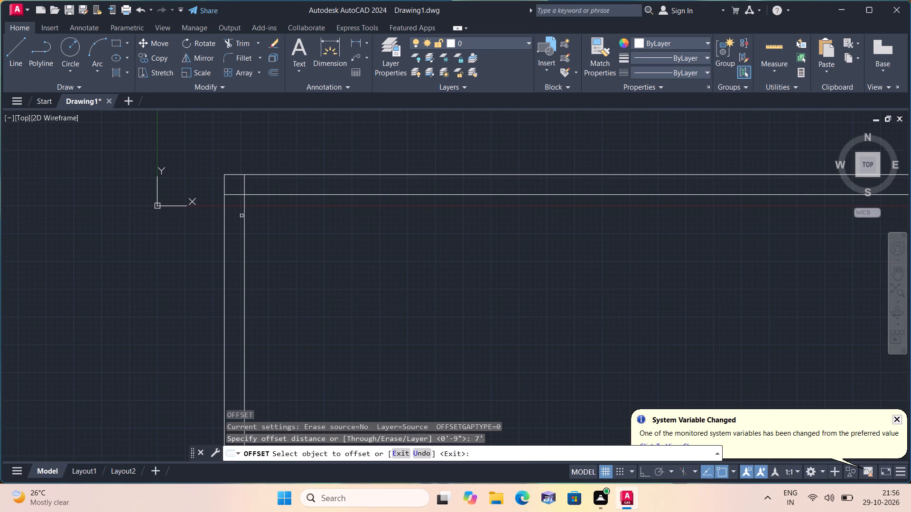
pyautogui.click(245, 219)
pyautogui.moveTo(359, 236); pyautogui.dragTo(363, 236)
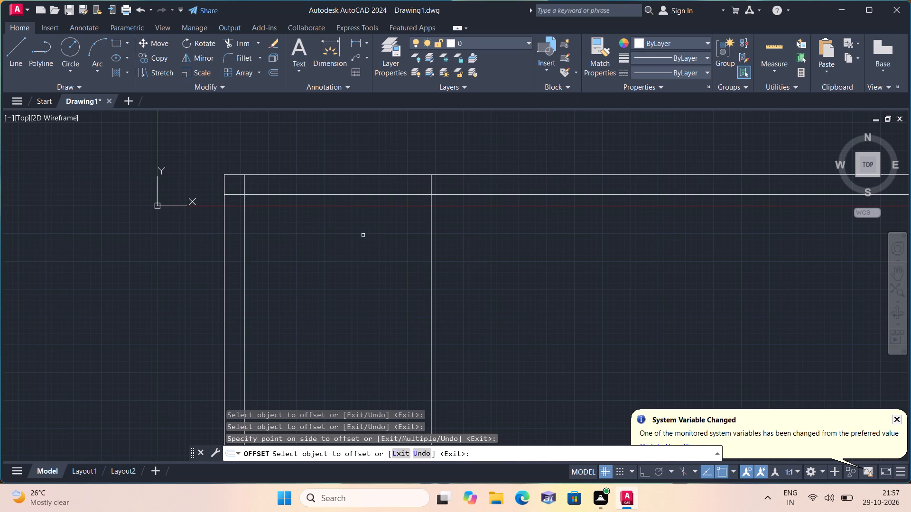
pyautogui.press('space')
# Offset the vertical line at the 7' room width 4.5" to the right to form a partition wall.
pyautogui.press('space')
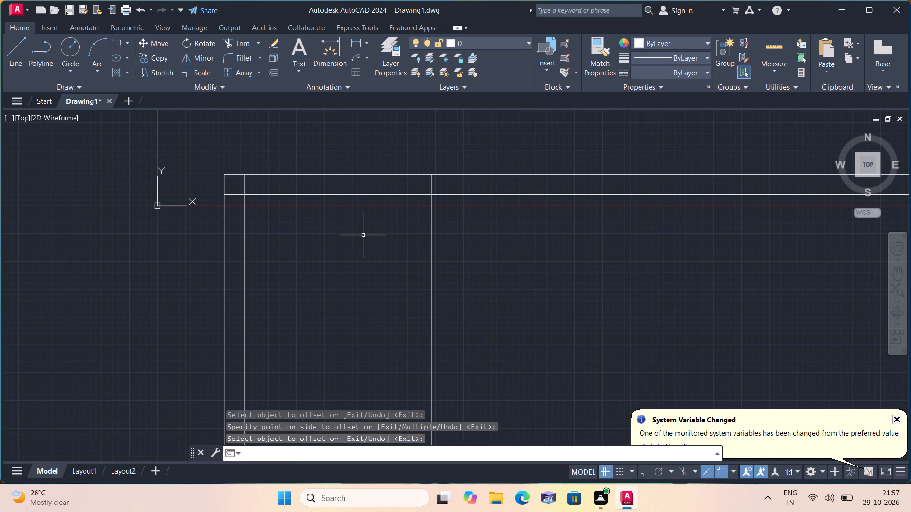
pyautogui.write('4.5"')
pyautogui.press('space')
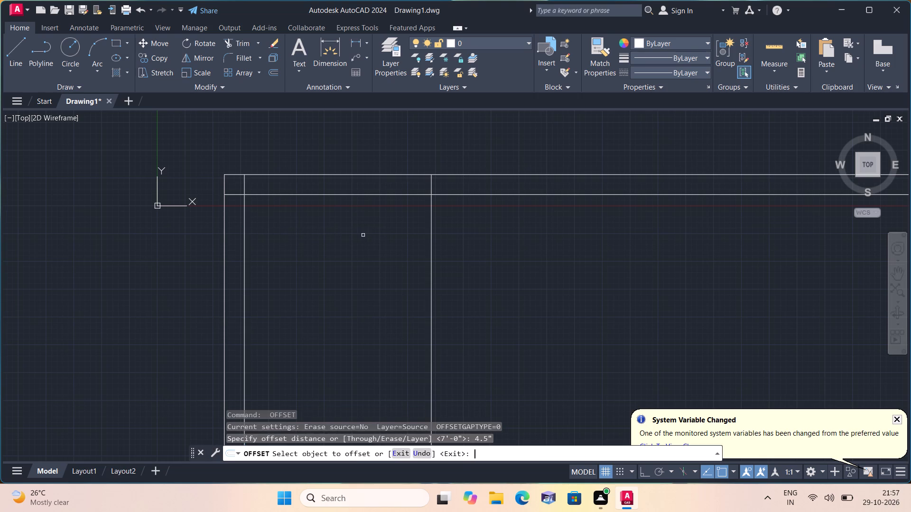
pyautogui.scroll(-1, 373, 234)
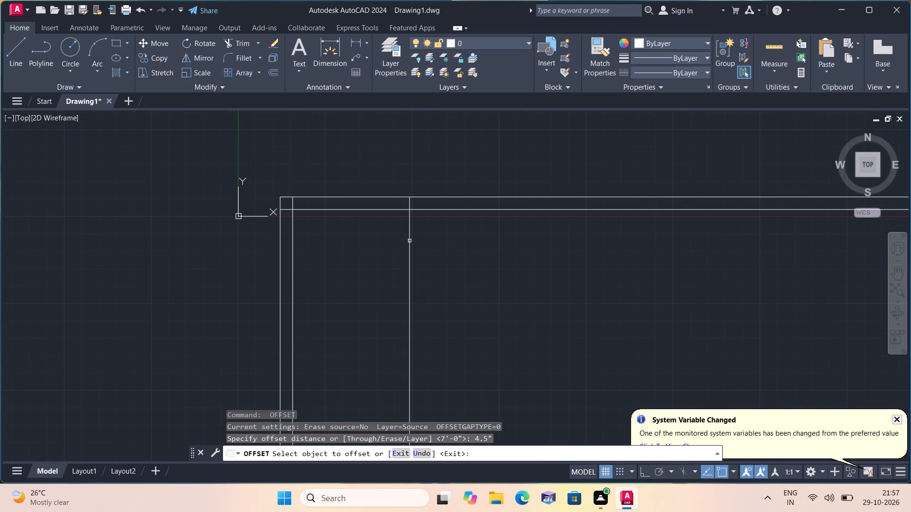
pyautogui.click(409, 241)
pyautogui.click(457, 241)
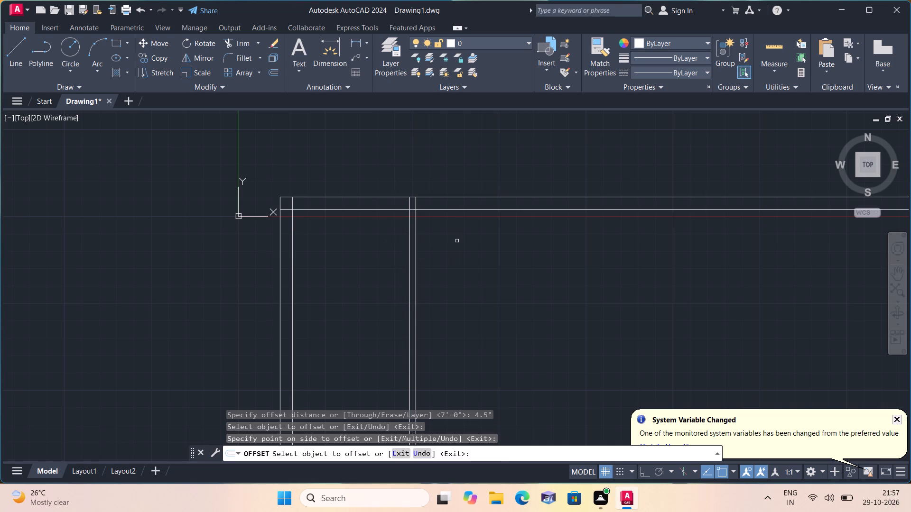
pyautogui.press('space')
# Offset the partition wall's right-hand line 2'8" to the right.
pyautogui.press('space')
pyautogui.write('2\'8"')
pyautogui.press('space')
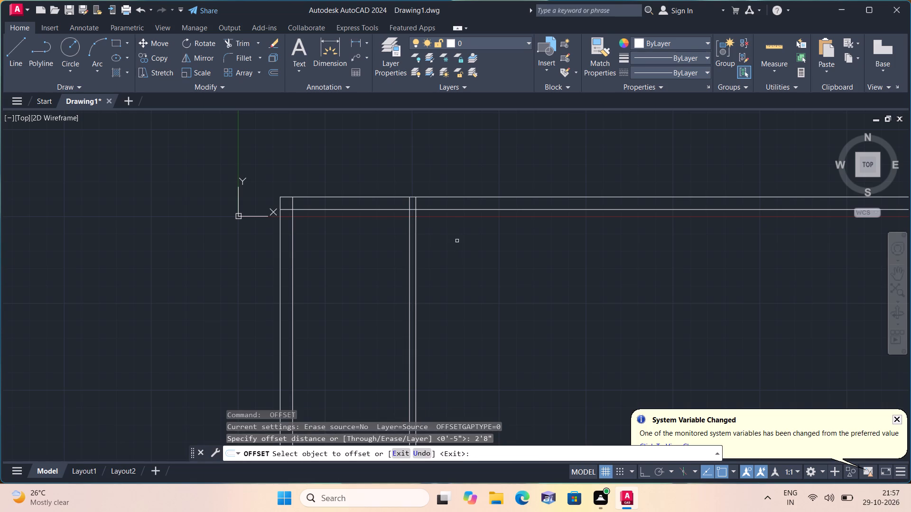
pyautogui.click(414, 232)
pyautogui.click(489, 243)
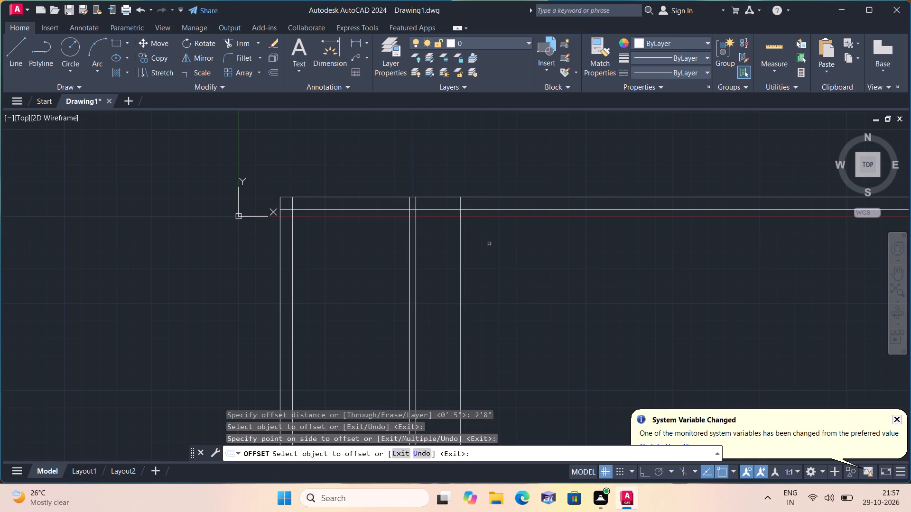
pyautogui.moveTo(491, 246); pyautogui.dragTo(380, 191, button='middle')
pyautogui.scroll(-1, 488, 246)
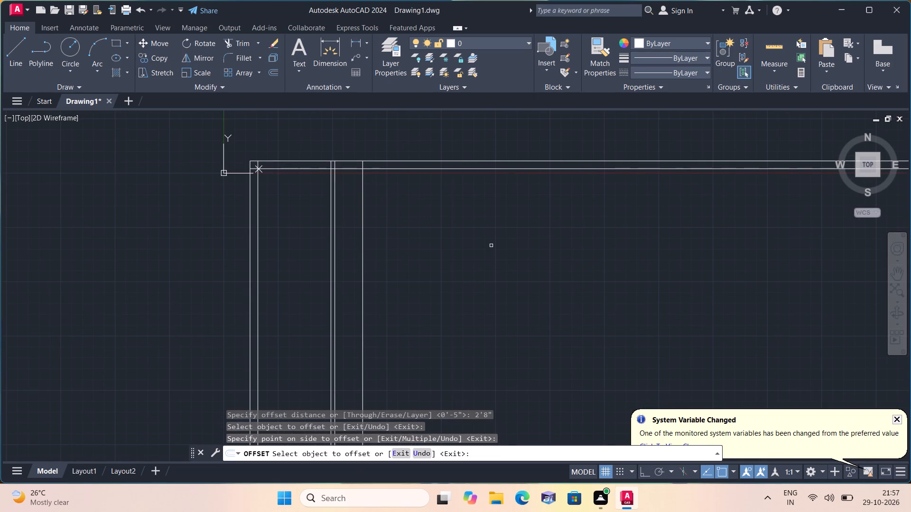
pyautogui.press('space')
# Offset the vertical line at the 2'8" passage width 4.5" to the right to form the second partition wall.
pyautogui.press('space')
pyautogui.write('4.5"')
pyautogui.press('space')
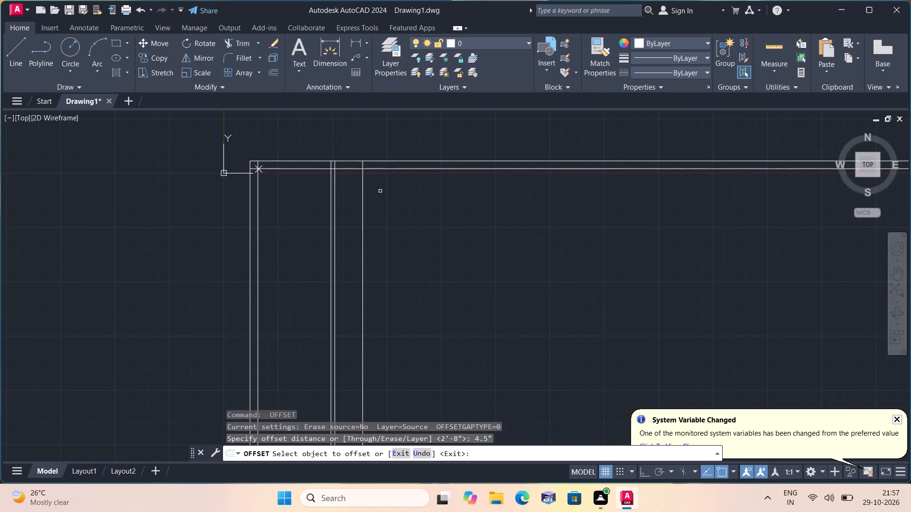
pyautogui.click(363, 184)
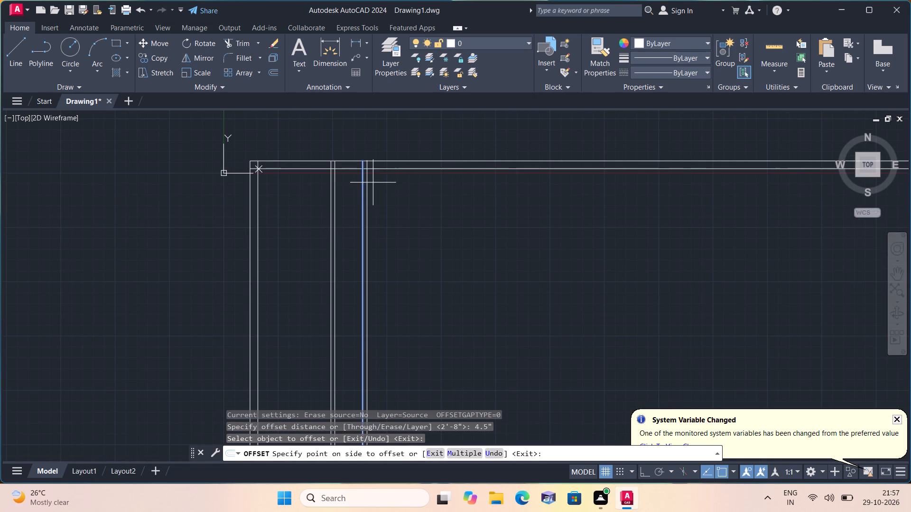
pyautogui.click(386, 182)
pyautogui.press('space')
# Offset the second partition wall's right-hand line 10' to the right.
pyautogui.press('space')
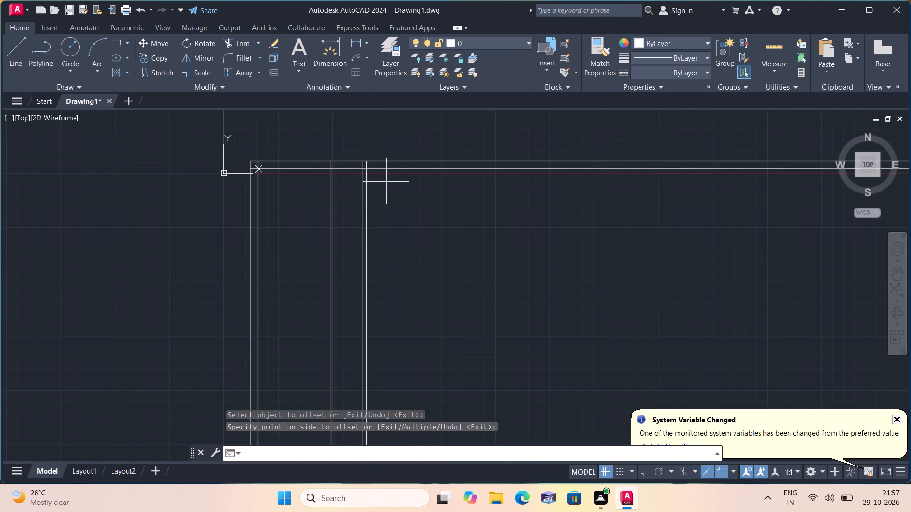
pyautogui.write("10'")
pyautogui.press('space')
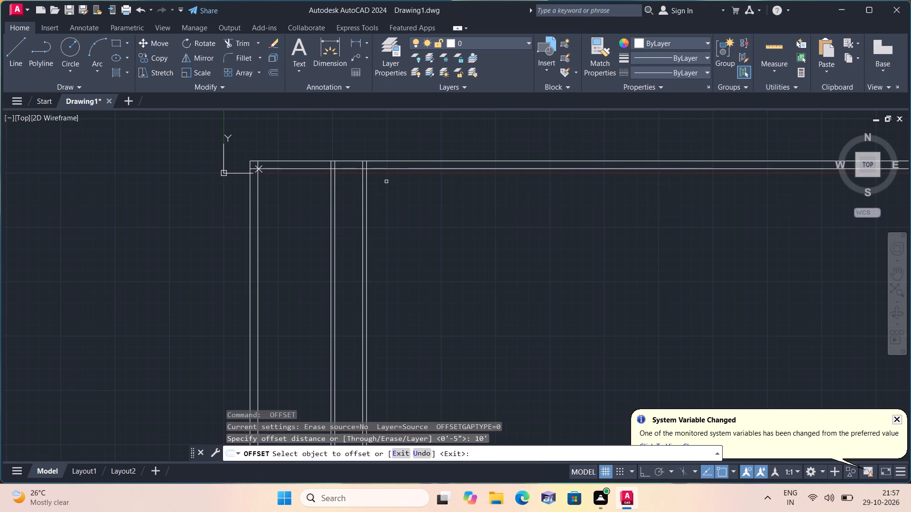
pyautogui.click(366, 177)
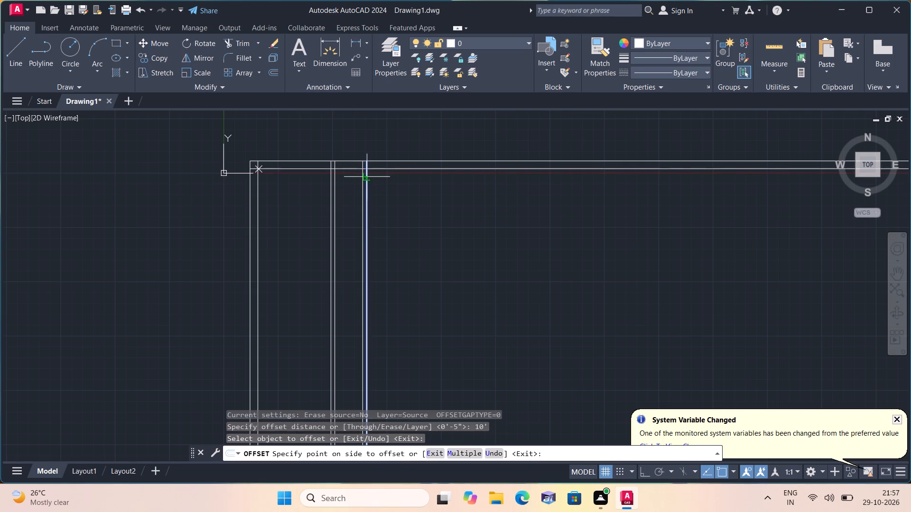
pyautogui.click(391, 178)
pyautogui.press('space')
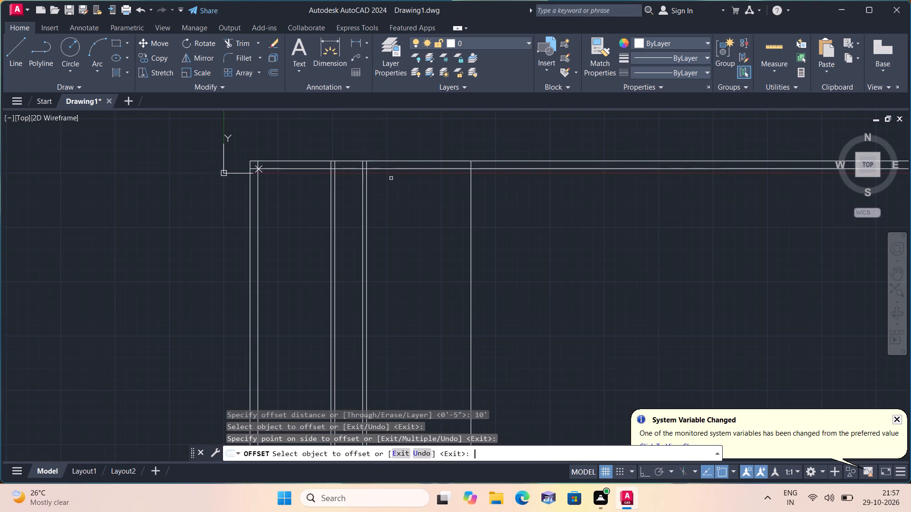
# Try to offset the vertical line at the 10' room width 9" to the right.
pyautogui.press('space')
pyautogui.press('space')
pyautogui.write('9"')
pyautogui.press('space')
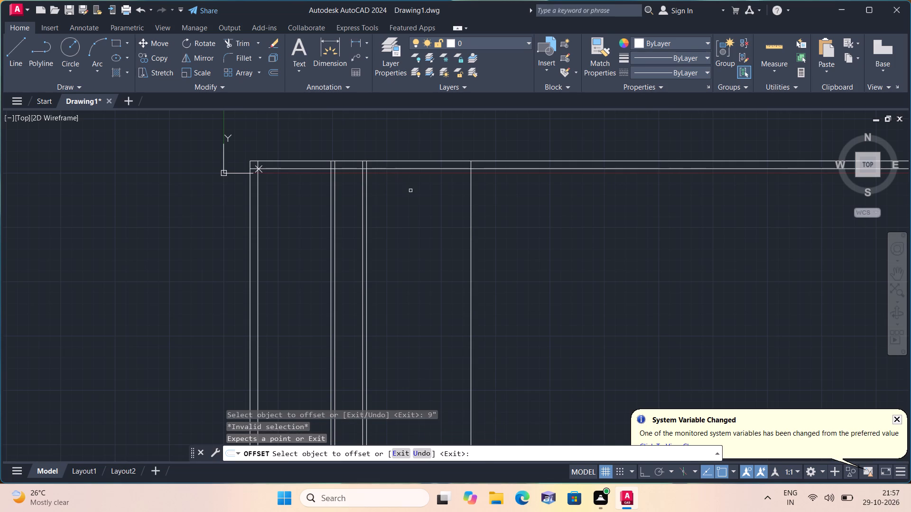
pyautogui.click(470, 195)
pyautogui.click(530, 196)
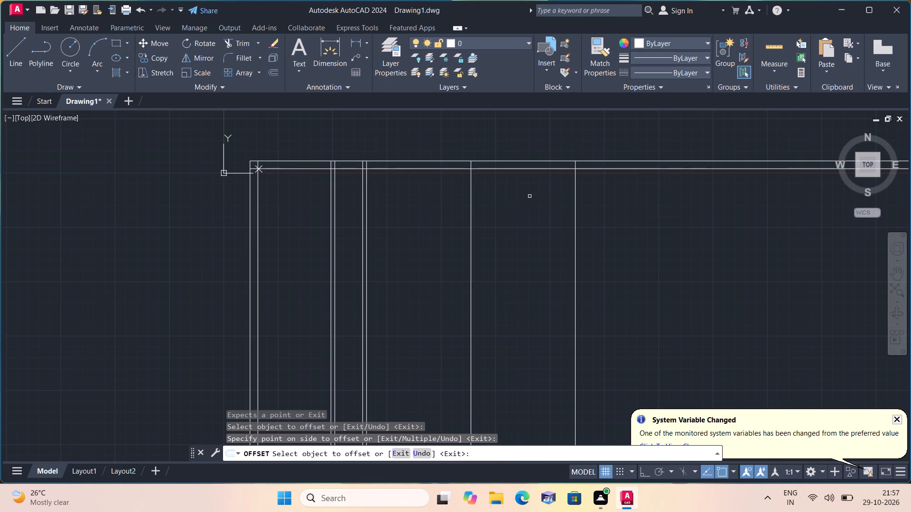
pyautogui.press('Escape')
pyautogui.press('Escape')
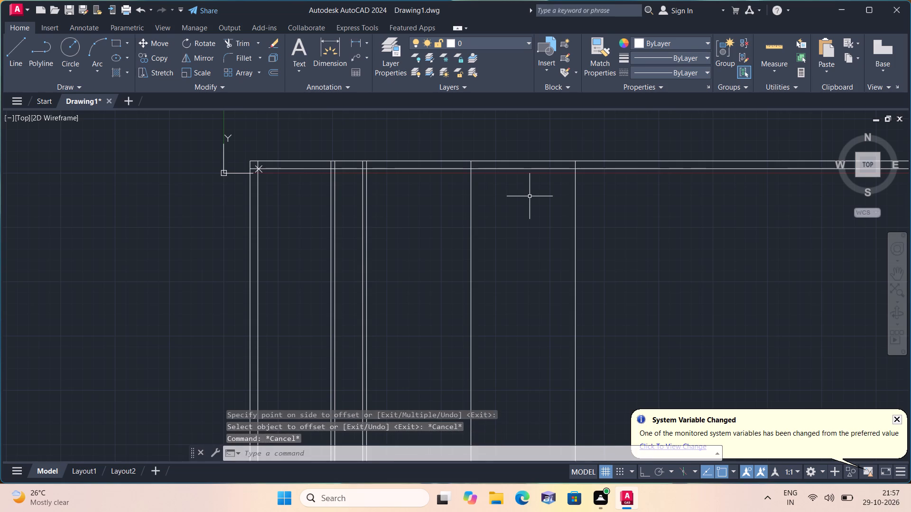
# Offset the vertical line at the 10' room width 9" to the right to form the right outer wall.
pyautogui.press('space')
pyautogui.write('9"')
pyautogui.press('space')
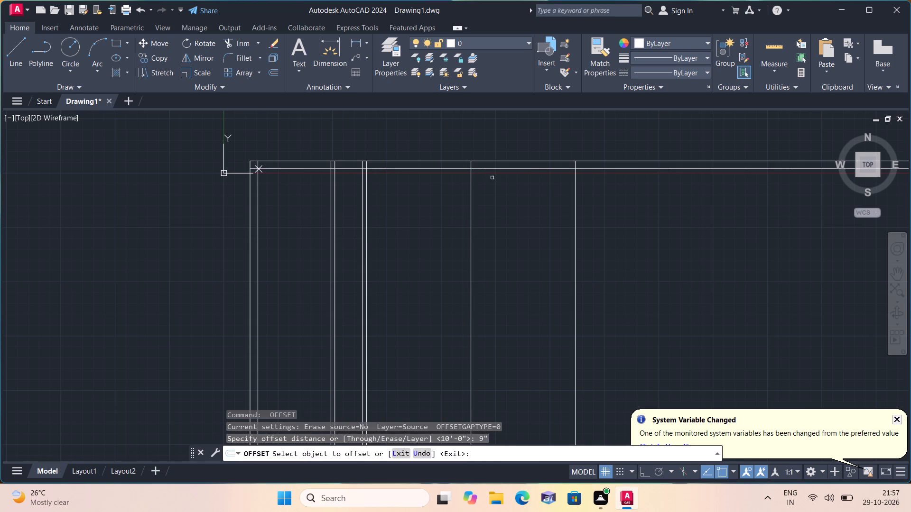
pyautogui.click(470, 183)
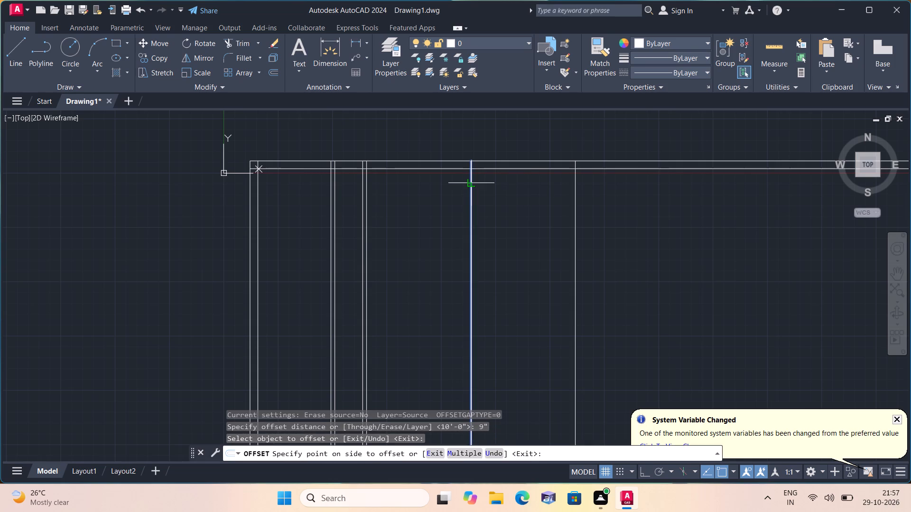
pyautogui.click(499, 187)
pyautogui.press('space')
# Trim the top wall's horizontal lines beyond the right outer wall and remove the stray vertical line further right.
pyautogui.write('trim')
pyautogui.press('space')
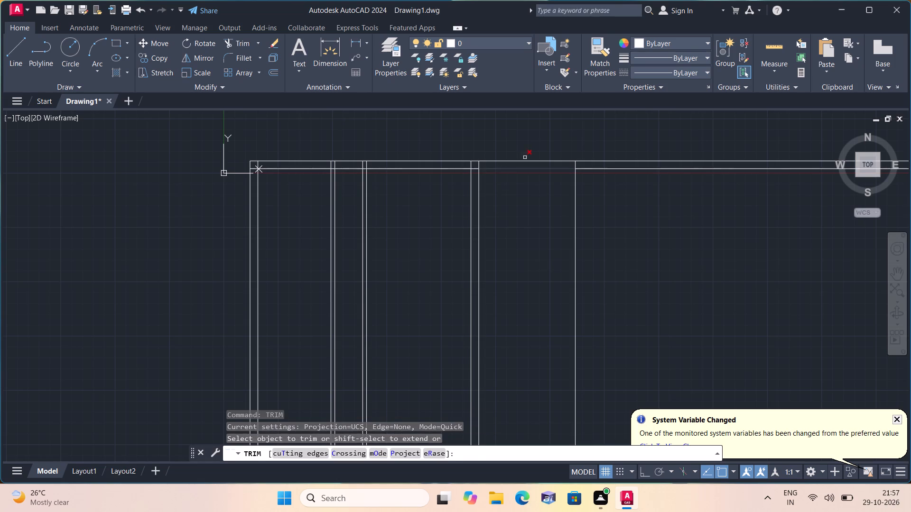
pyautogui.moveTo(523, 149); pyautogui.dragTo(581, 158)
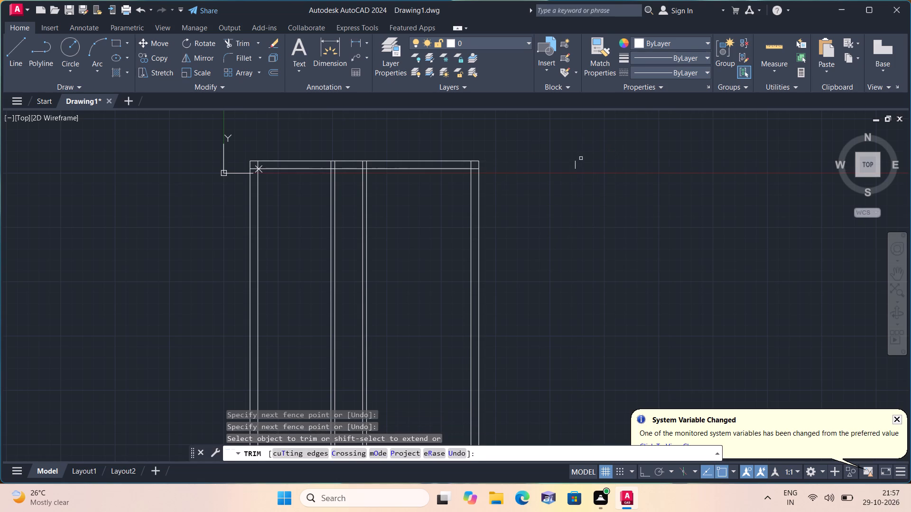
pyautogui.moveTo(581, 162); pyautogui.dragTo(566, 165)
# Trim the inner wall lines' overlaps at both top corners and the partition line ends inside the top outer wall.
pyautogui.scroll(2, 486, 175)
pyautogui.click(462, 164)
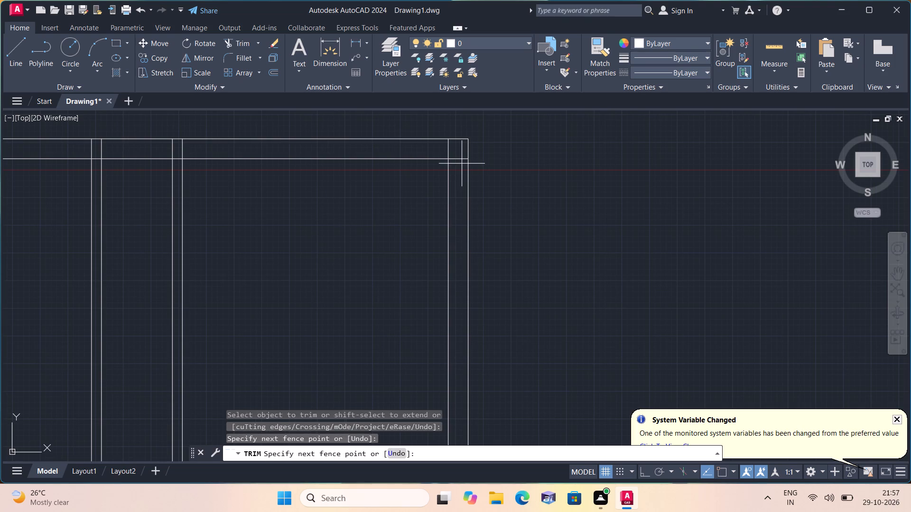
pyautogui.click(448, 150)
pyautogui.scroll(-2, 448, 150)
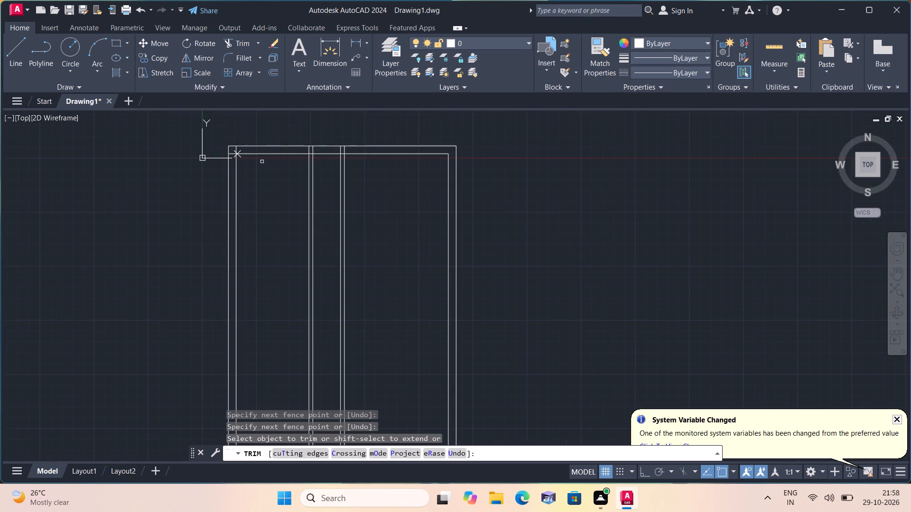
pyautogui.scroll(3, 234, 140)
pyautogui.click(225, 181)
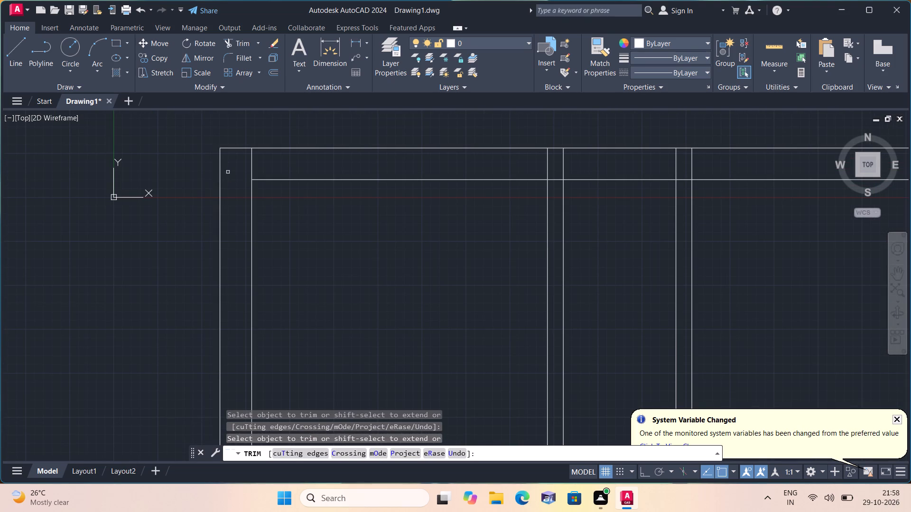
pyautogui.click(240, 165)
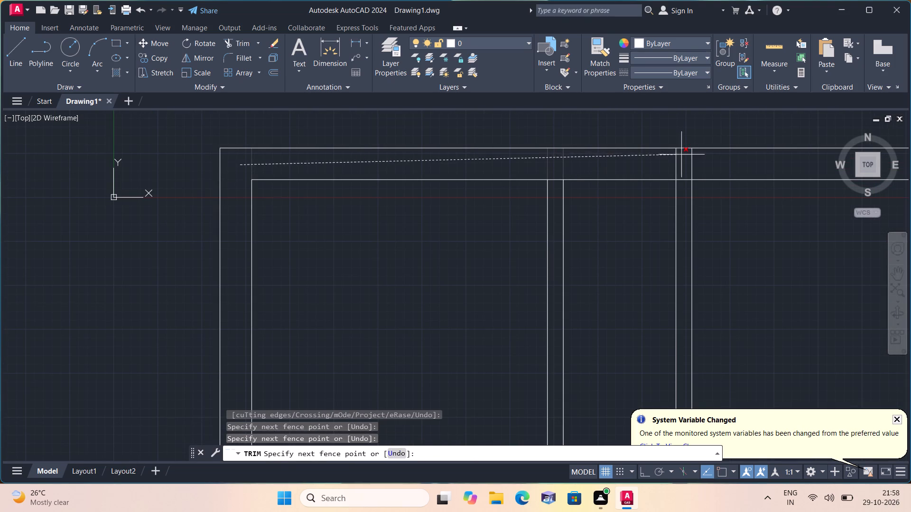
pyautogui.click(699, 162)
# Trim the top wall's inner line between the two faces of each partition wall.
pyautogui.moveTo(700, 165); pyautogui.dragTo(557, 144, button='middle')
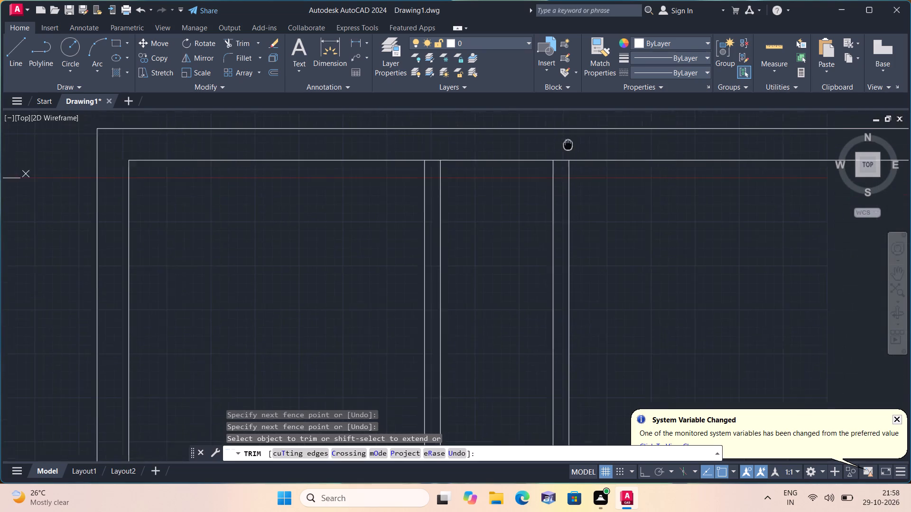
pyautogui.click(415, 159)
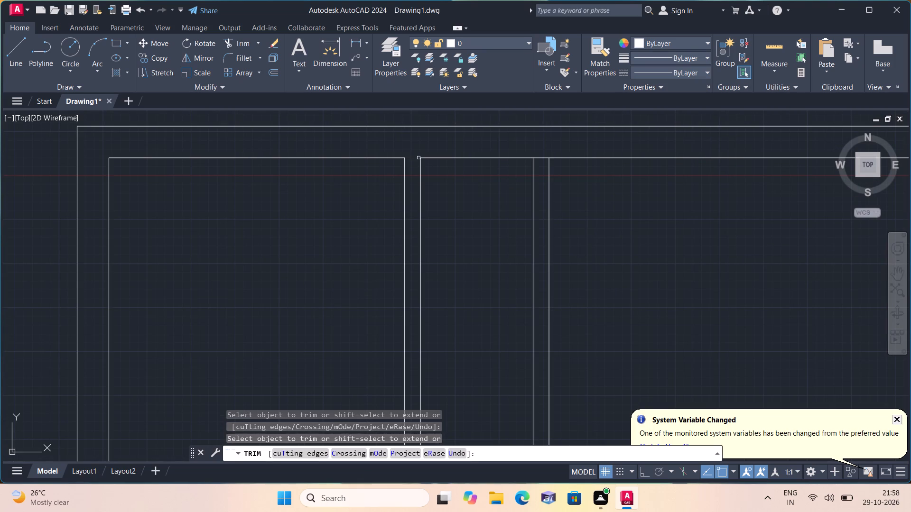
pyautogui.moveTo(538, 147); pyautogui.dragTo(541, 166)
pyautogui.scroll(-3, 541, 166)
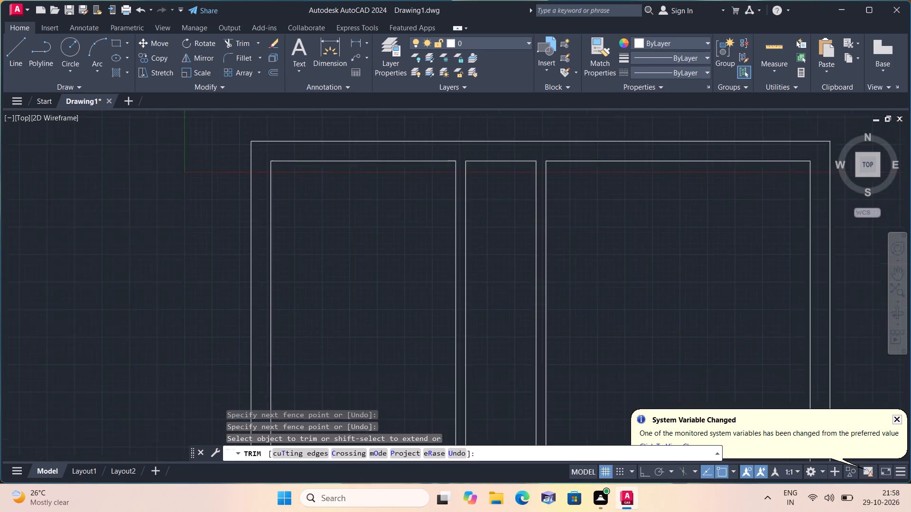
pyautogui.moveTo(597, 208); pyautogui.dragTo(569, 179, button='middle')
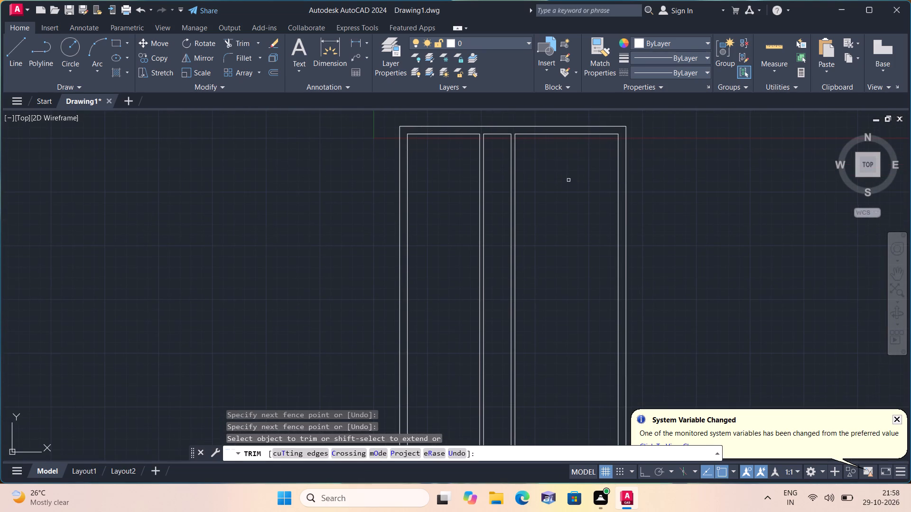
pyautogui.press('Escape')
# Offset the top wall's inner line segments 10' downward in all three bays.
pyautogui.write('off')
pyautogui.press('space')
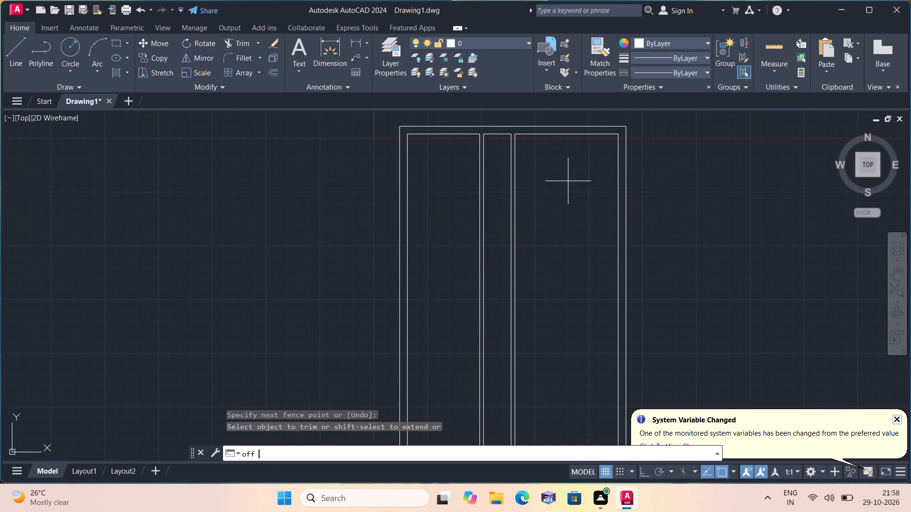
pyautogui.write("10'")
pyautogui.press('space')
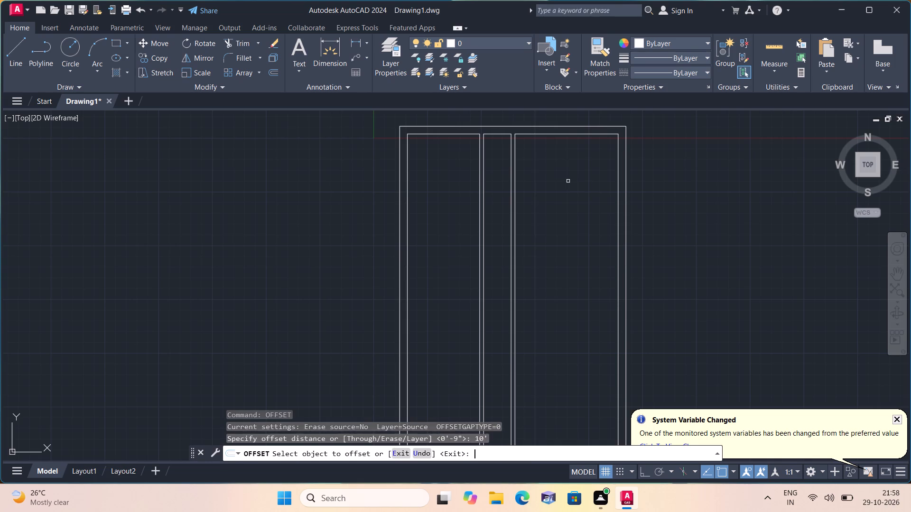
pyautogui.click(538, 133)
pyautogui.click(539, 189)
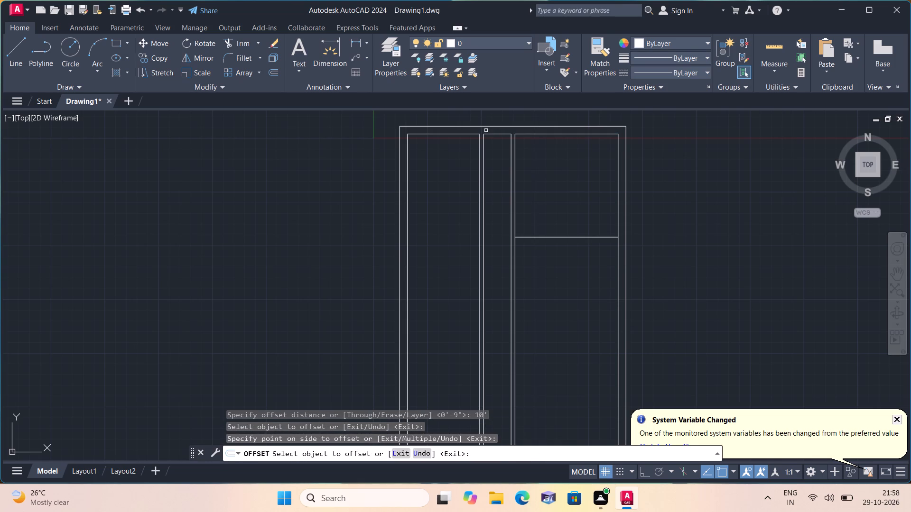
pyautogui.click(487, 132)
pyautogui.click(508, 217)
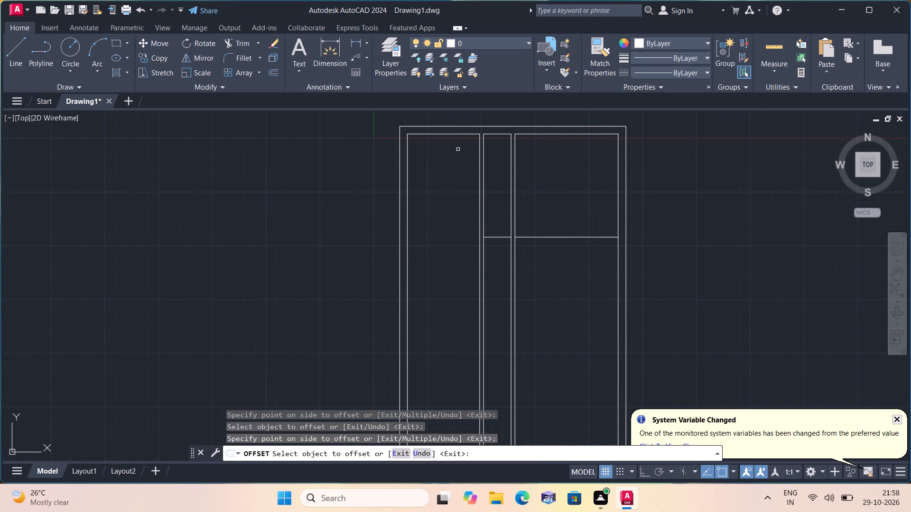
pyautogui.moveTo(455, 134); pyautogui.dragTo(458, 143)
pyautogui.click(465, 214)
pyautogui.press('space')
# Offset the three horizontal lines at the 10' room depth 4.5" downward to form a cross partition wall.
pyautogui.press('space')
pyautogui.write('4.5"')
pyautogui.press('space')
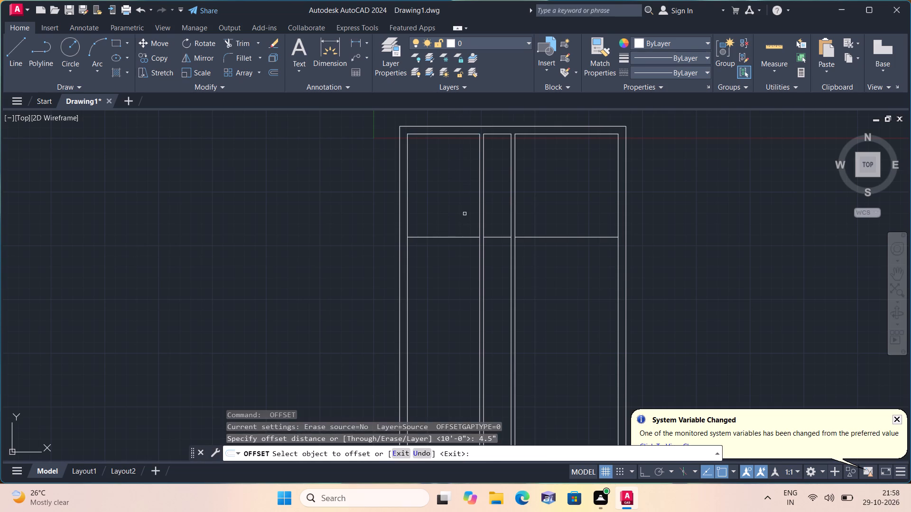
pyautogui.moveTo(473, 236); pyautogui.dragTo(473, 240)
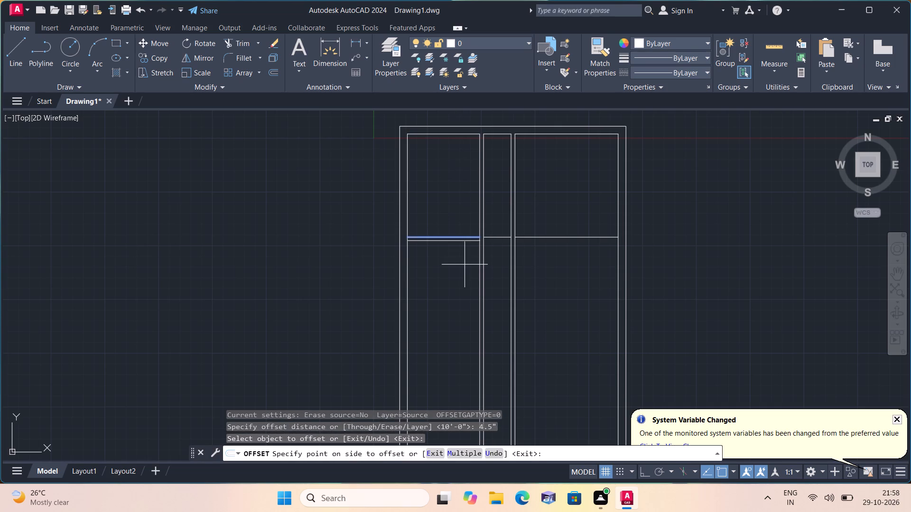
pyautogui.click(465, 266)
pyautogui.click(498, 233)
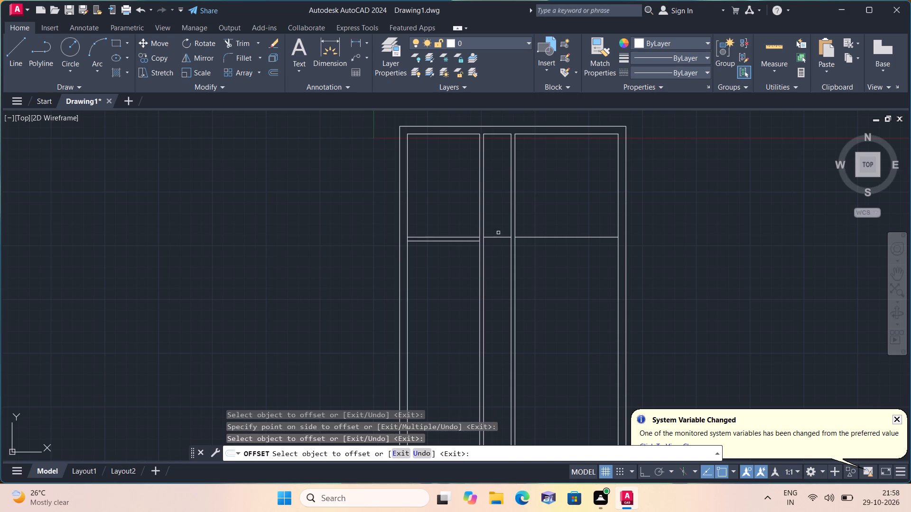
pyautogui.click(500, 265)
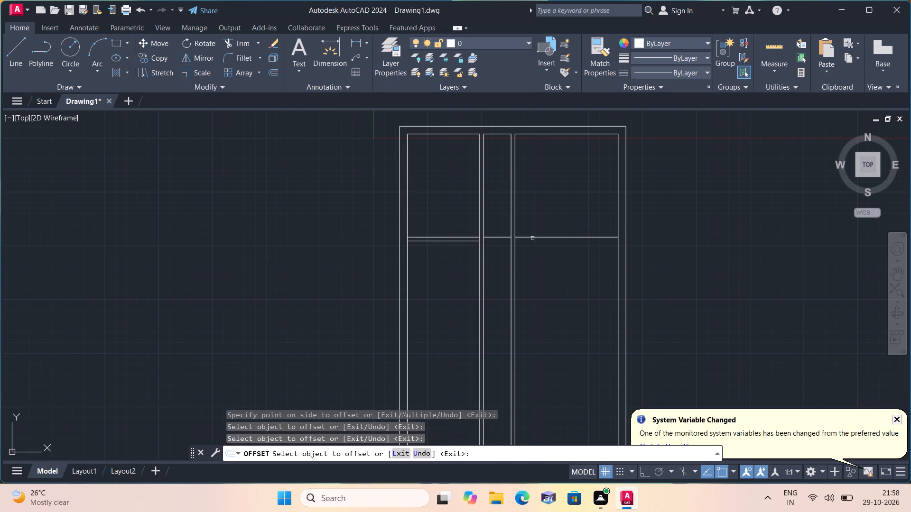
pyautogui.click(532, 238)
pyautogui.click(532, 259)
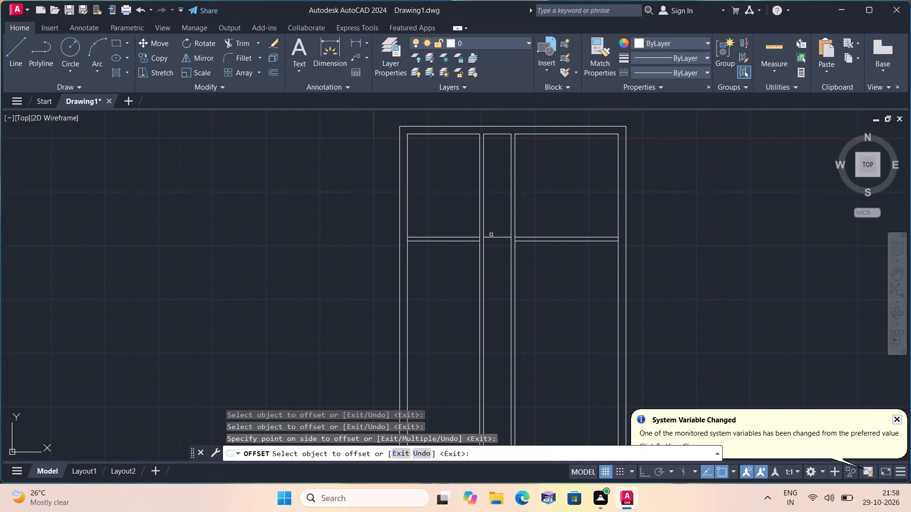
pyautogui.click(494, 237)
pyautogui.click(496, 254)
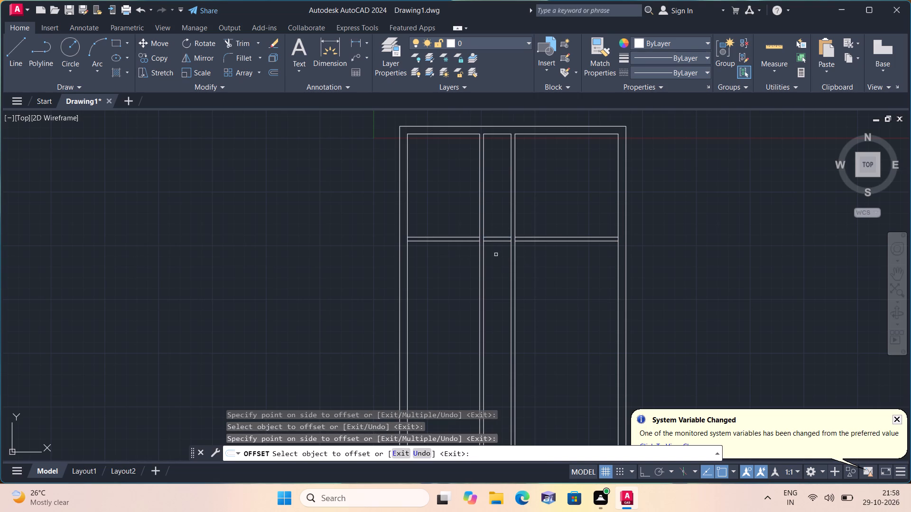
pyautogui.moveTo(496, 256); pyautogui.dragTo(453, 203, button='middle')
pyautogui.scroll(-1, 494, 255)
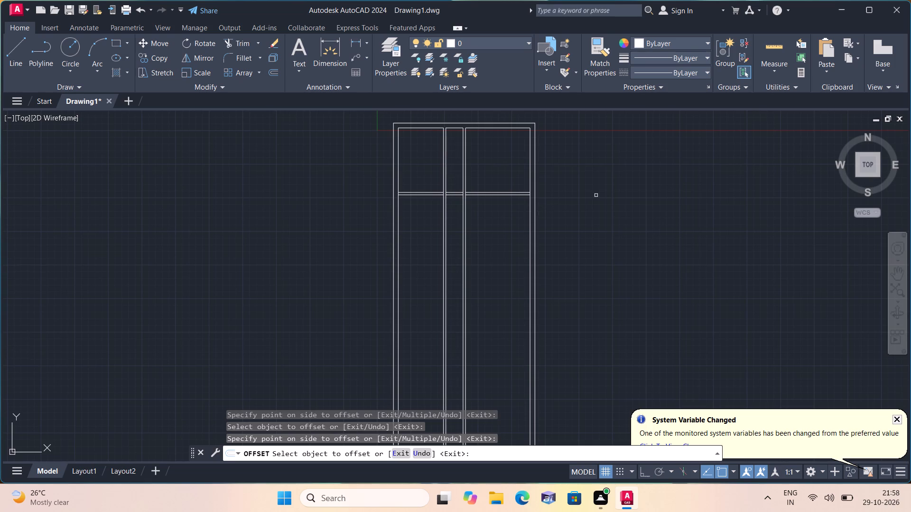
pyautogui.press('space')
# Offset the lower line of the right bay's cross wall 5'8" downward.
pyautogui.press('space')
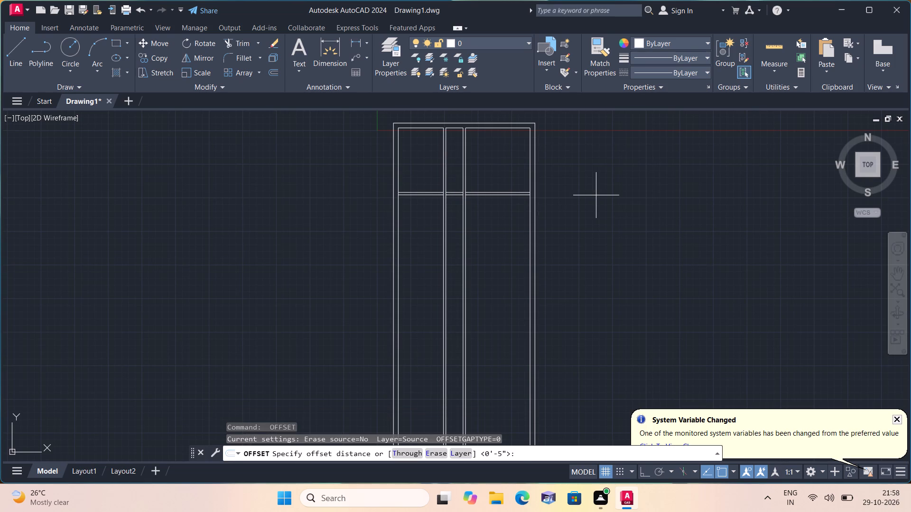
pyautogui.write('5\'8"')
pyautogui.press('space')
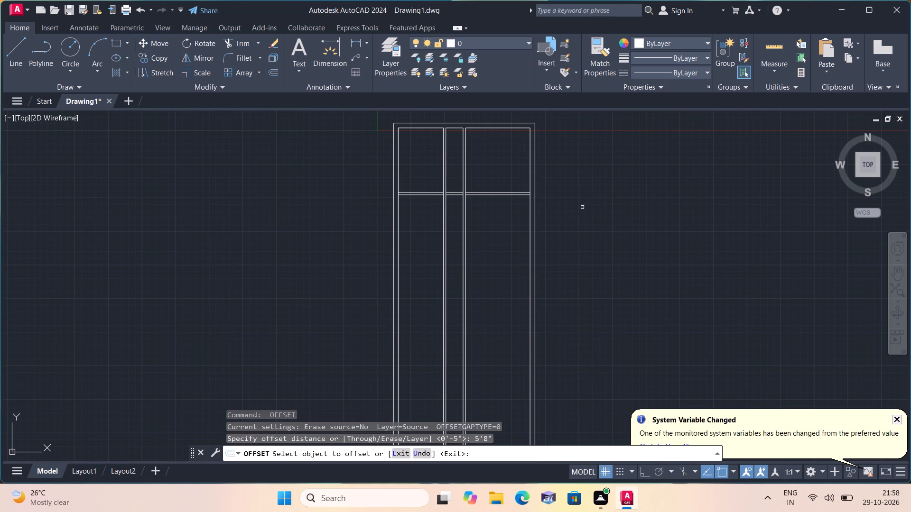
pyautogui.scroll(1, 506, 198)
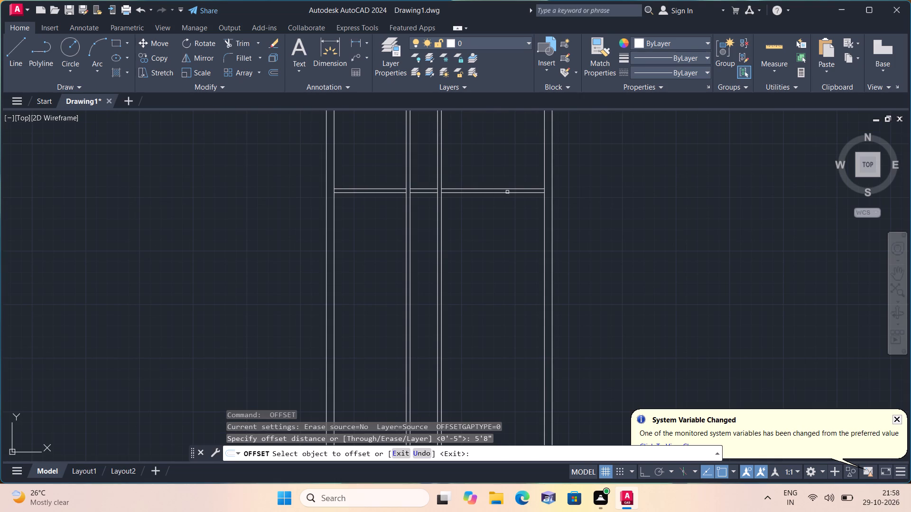
pyautogui.click(507, 192)
pyautogui.click(507, 278)
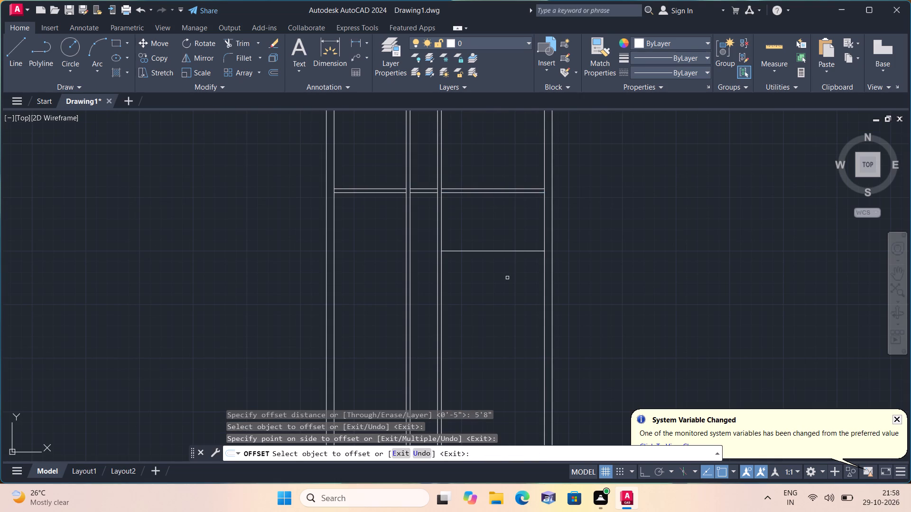
pyautogui.press('space')
# Offset the new horizontal line in the right bay 4.5" downward to form a lower cross wall.
pyautogui.press('space')
pyautogui.write('4.5"')
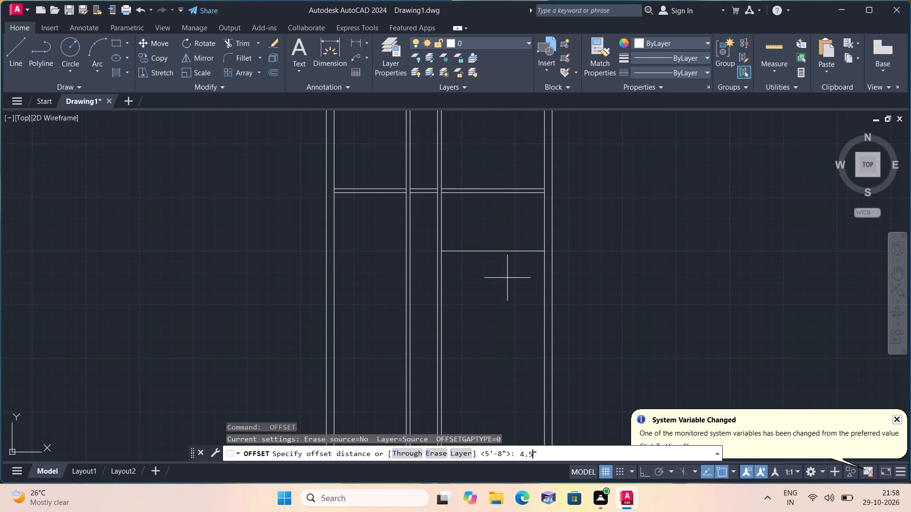
pyautogui.press('space')
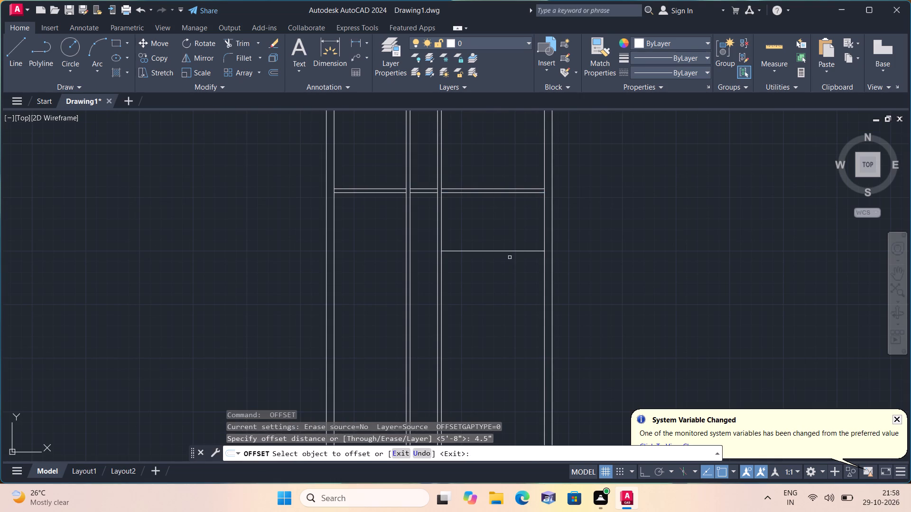
pyautogui.click(511, 250)
pyautogui.click(512, 279)
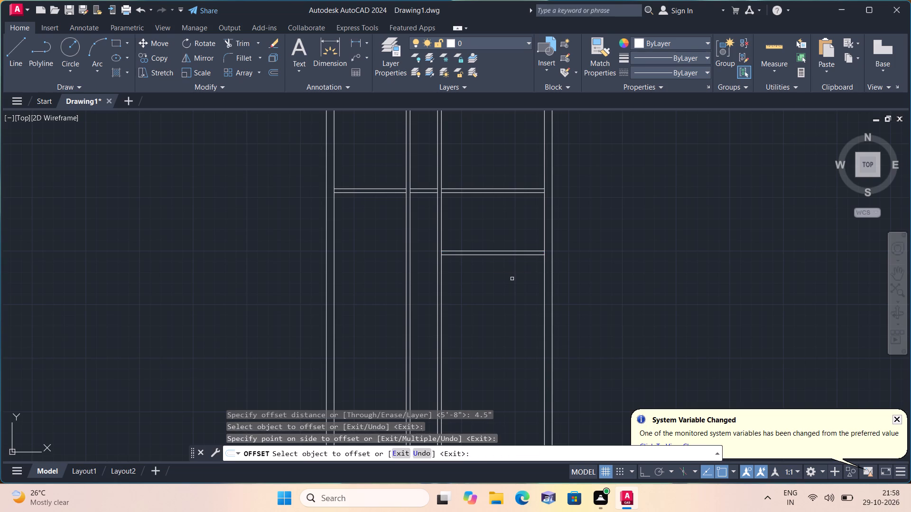
pyautogui.press('Escape')
# Extend both lines of the lower cross wall to the left face of the right partition wall.
pyautogui.write('ex')
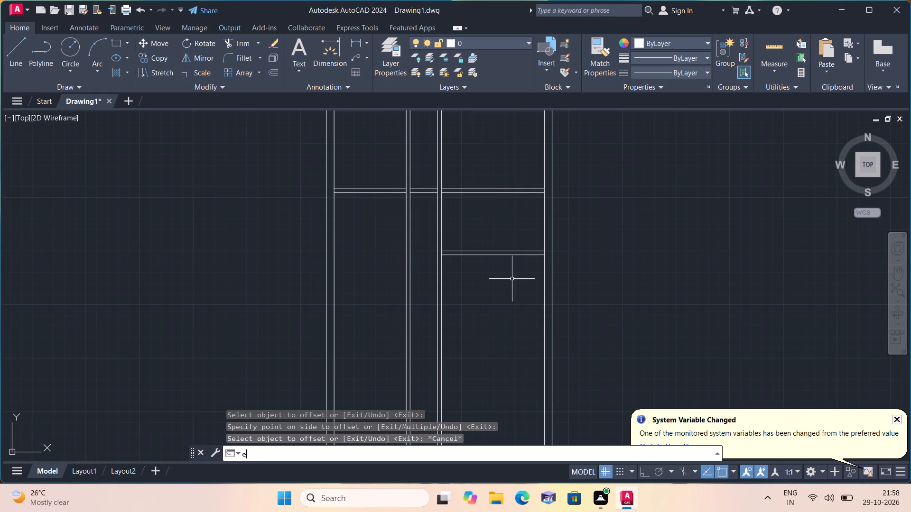
pyautogui.write('te')
pyautogui.press('space')
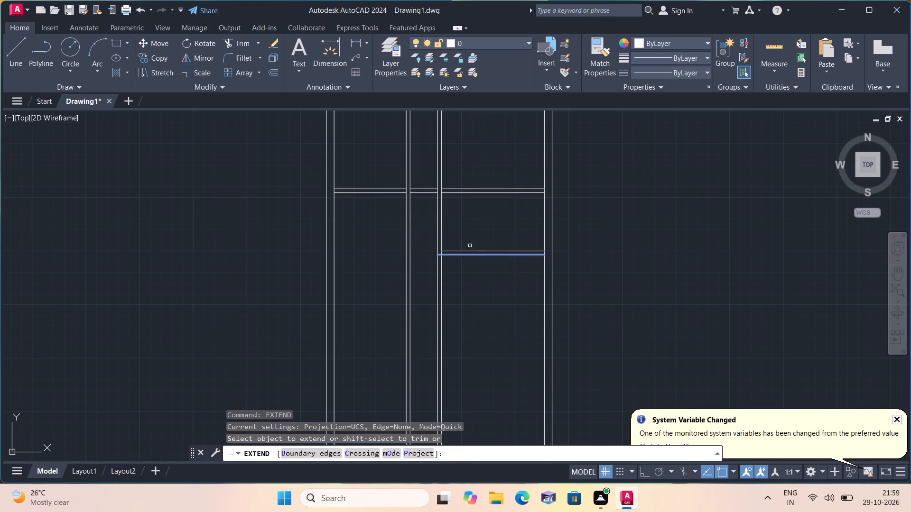
pyautogui.moveTo(467, 239); pyautogui.dragTo(467, 274)
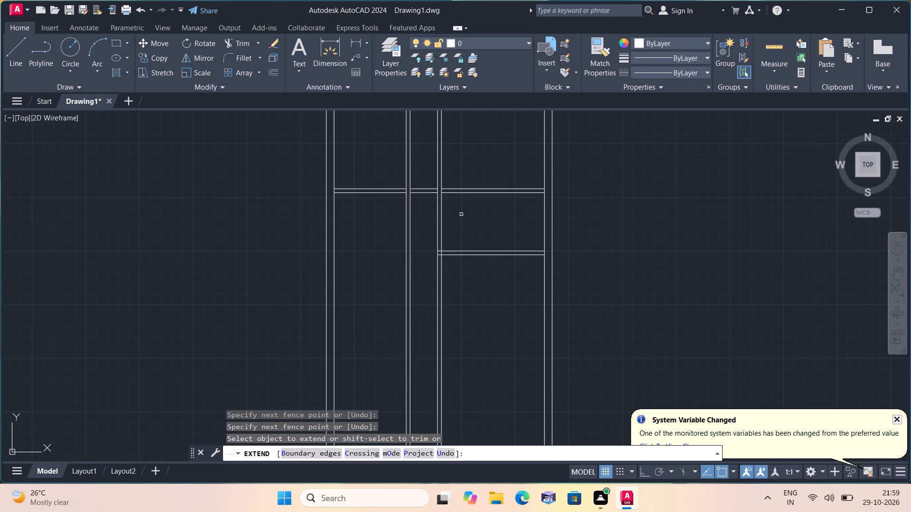
# Extend the middle bay's two cross wall lines across the thickness of both partition walls.
pyautogui.scroll(2, 431, 195)
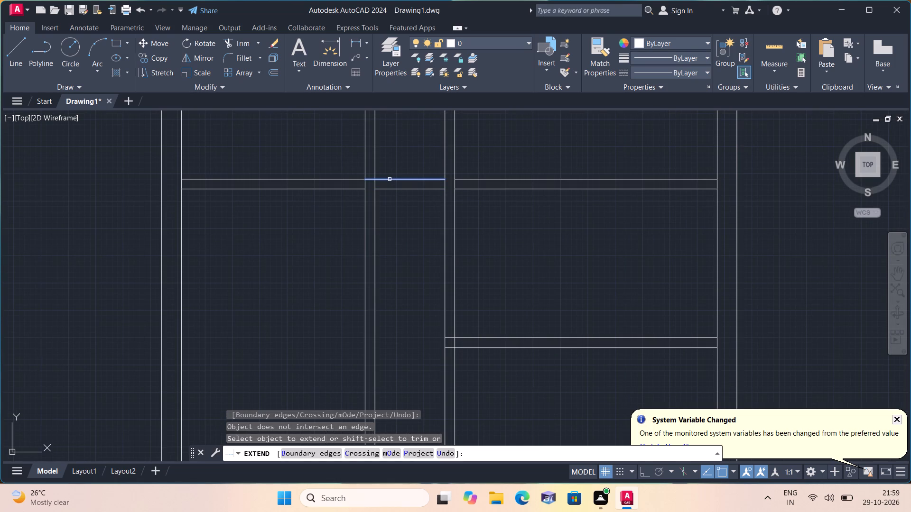
pyautogui.click(390, 179)
pyautogui.click(383, 191)
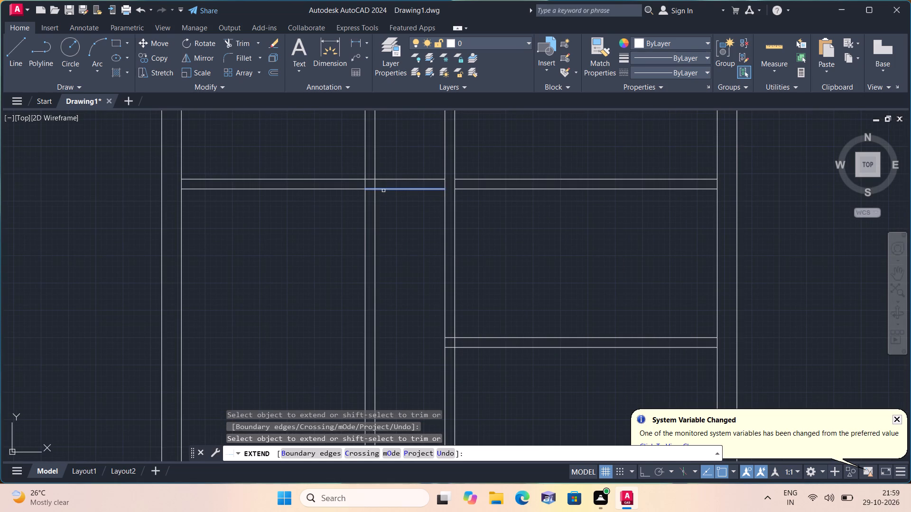
pyautogui.click(437, 179)
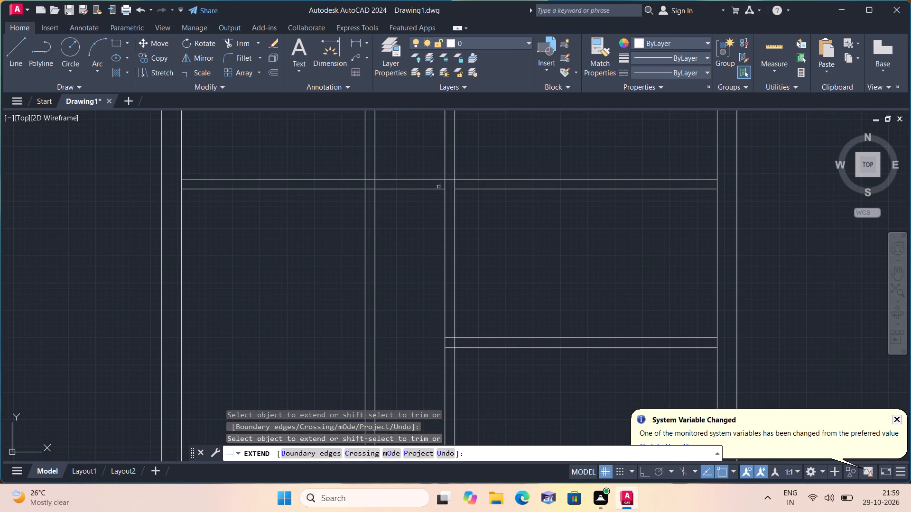
pyautogui.click(440, 188)
pyautogui.press('space')
# Trim the left partition's lines below the upper cross wall and the right partition's lines between the two cross walls.
pyautogui.scroll(-2, 435, 210)
pyautogui.write('trim')
pyautogui.press('space')
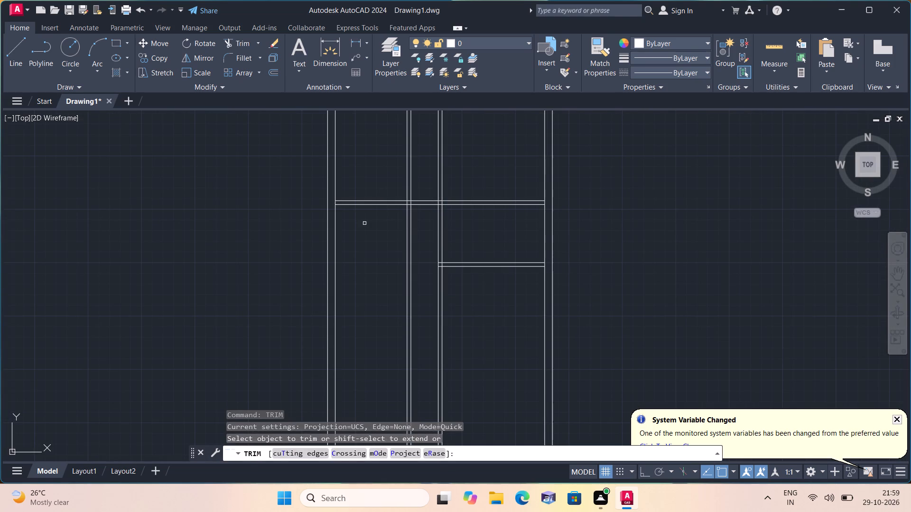
pyautogui.moveTo(364, 223); pyautogui.dragTo(445, 229)
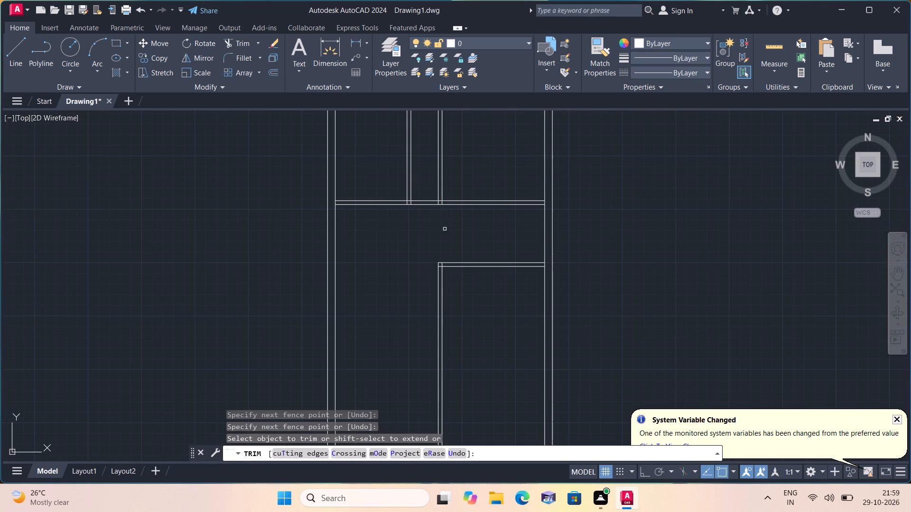
# Trim the overlapping lines inside the upper cross wall's junctions with the left outer wall and both partition walls.
pyautogui.scroll(2, 322, 194)
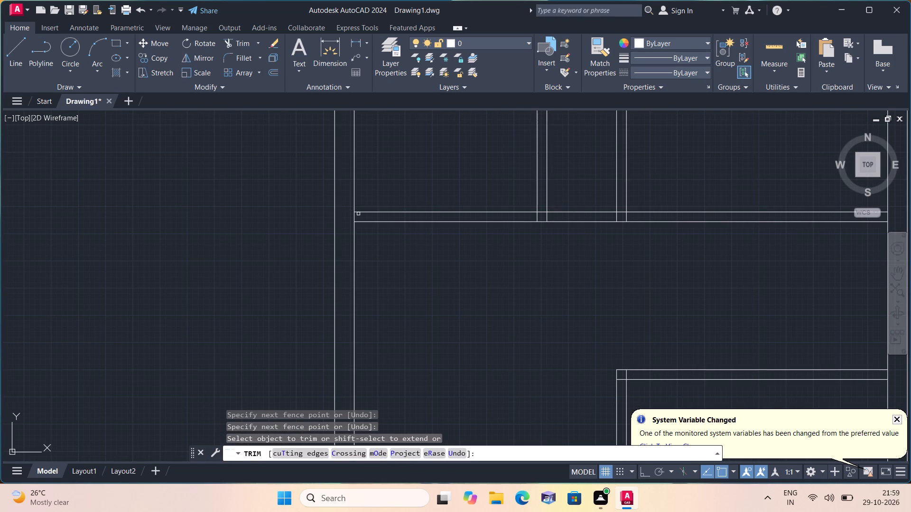
pyautogui.click(354, 217)
pyautogui.scroll(-1, 355, 217)
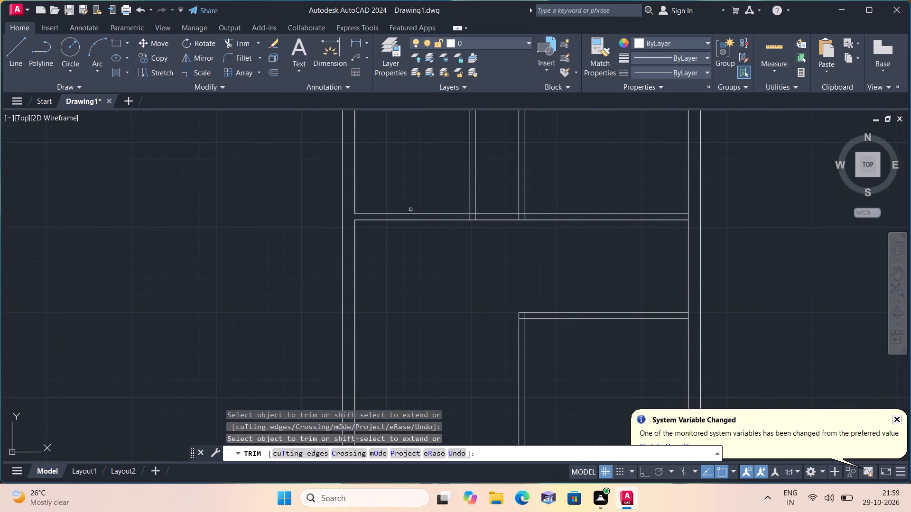
pyautogui.scroll(4, 481, 214)
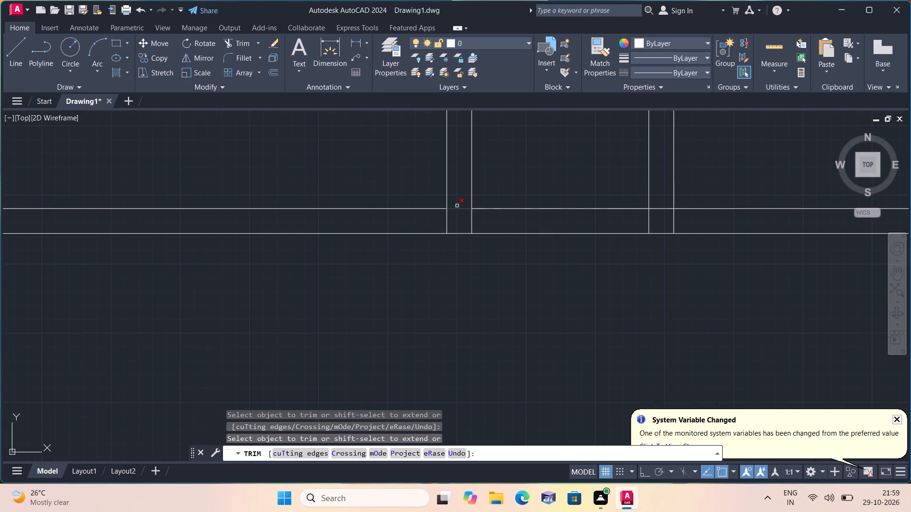
pyautogui.click(455, 204)
pyautogui.click(479, 224)
pyautogui.scroll(-1, 487, 221)
pyautogui.moveTo(484, 221); pyautogui.dragTo(480, 221, button='middle')
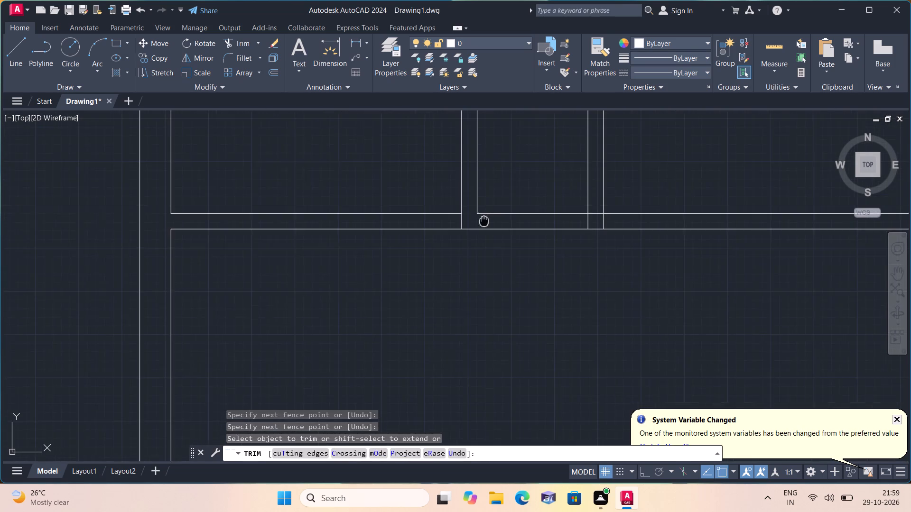
pyautogui.moveTo(480, 221); pyautogui.dragTo(343, 221, button='middle')
pyautogui.scroll(1, 436, 235)
pyautogui.click(444, 214)
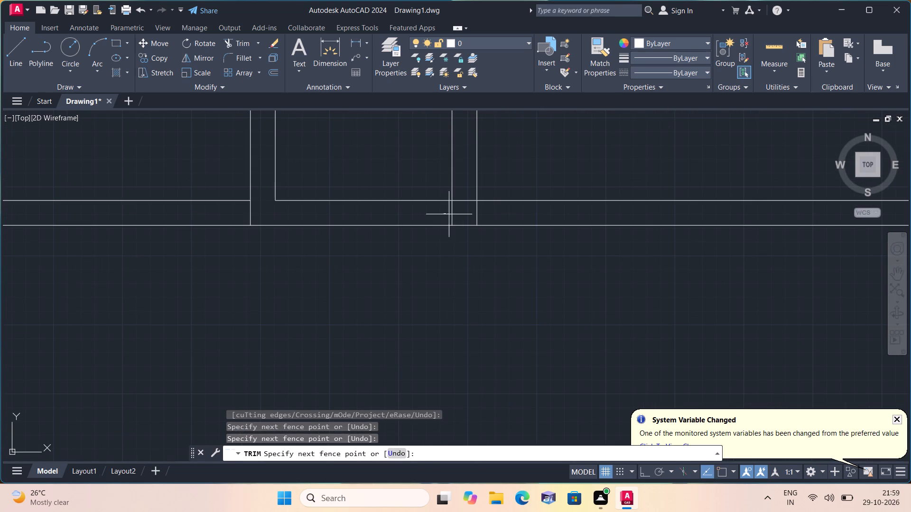
pyautogui.click(474, 198)
pyautogui.scroll(-3, 472, 193)
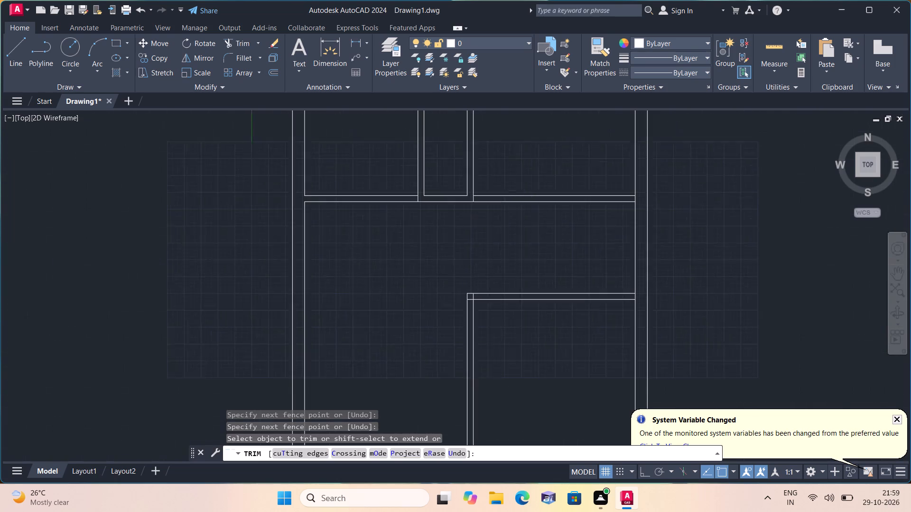
# Trim the right outer wall's inner line inside both cross walls, and the partition's right face line inside the lower cross wall's corner.
pyautogui.scroll(2, 610, 201)
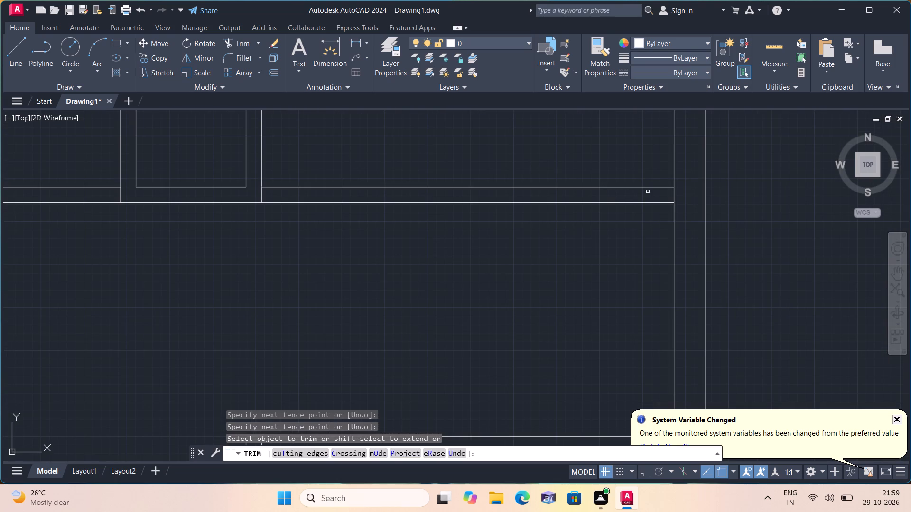
pyautogui.click(672, 194)
pyautogui.click(676, 193)
pyautogui.scroll(-2, 677, 174)
pyautogui.moveTo(672, 164); pyautogui.dragTo(656, 108, button='middle')
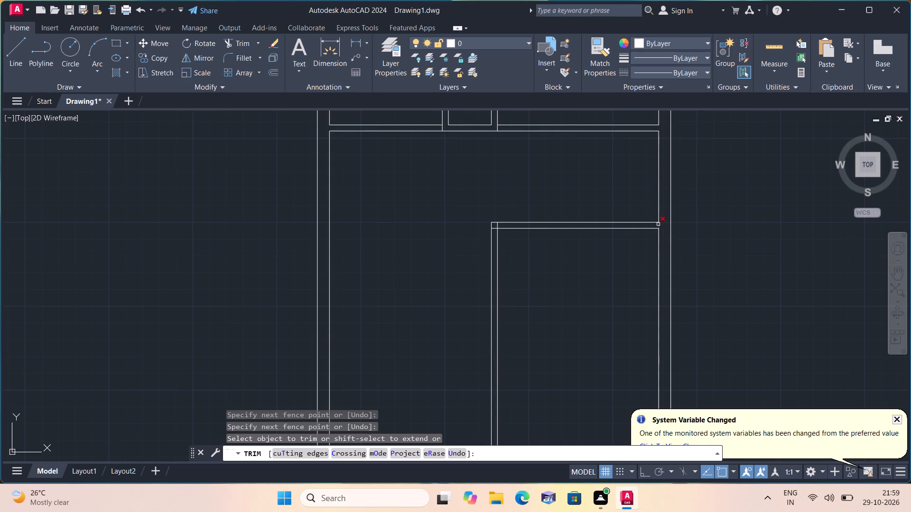
pyautogui.click(658, 224)
pyautogui.scroll(1, 545, 239)
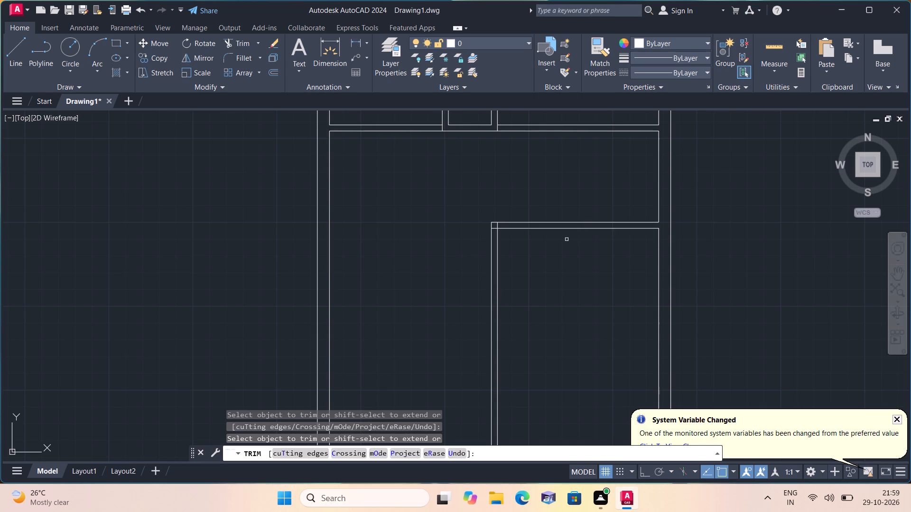
pyautogui.scroll(2, 476, 222)
pyautogui.moveTo(463, 211); pyautogui.dragTo(448, 210)
pyautogui.press('Escape')
# Offset the right outer wall's inner line between the two cross walls 5' to the left.
pyautogui.scroll(-3, 448, 210)
pyautogui.moveTo(454, 177); pyautogui.dragTo(449, 212, button='middle')
pyautogui.scroll(-1, 452, 178)
pyautogui.write("off 5'")
pyautogui.press('space')
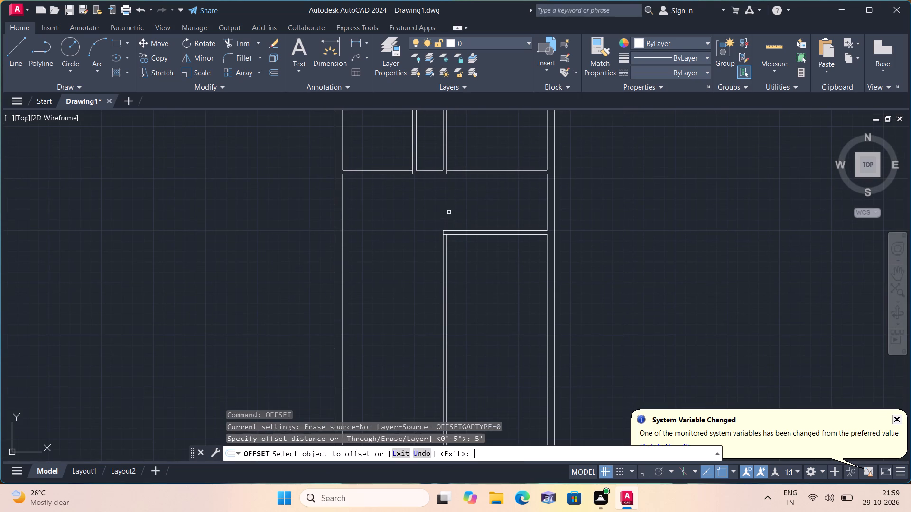
pyautogui.click(546, 208)
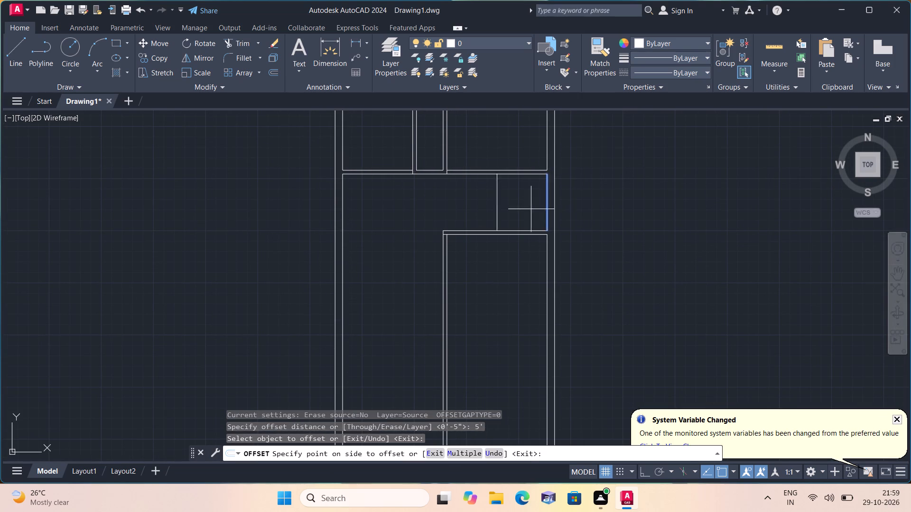
pyautogui.click(475, 201)
pyautogui.press('space')
# Offset the new vertical line between the cross walls 4.5" to the left to form a short partition wall.
pyautogui.press('space')
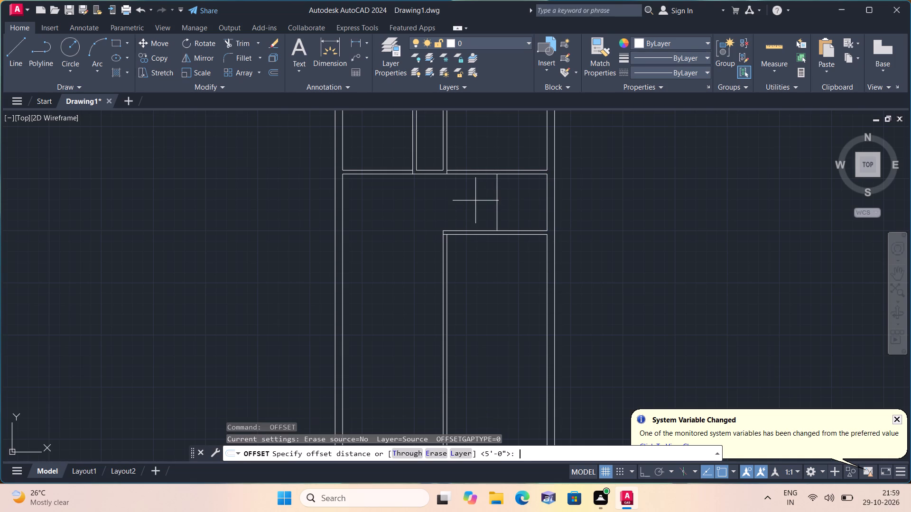
pyautogui.write('4.5"')
pyautogui.press('space')
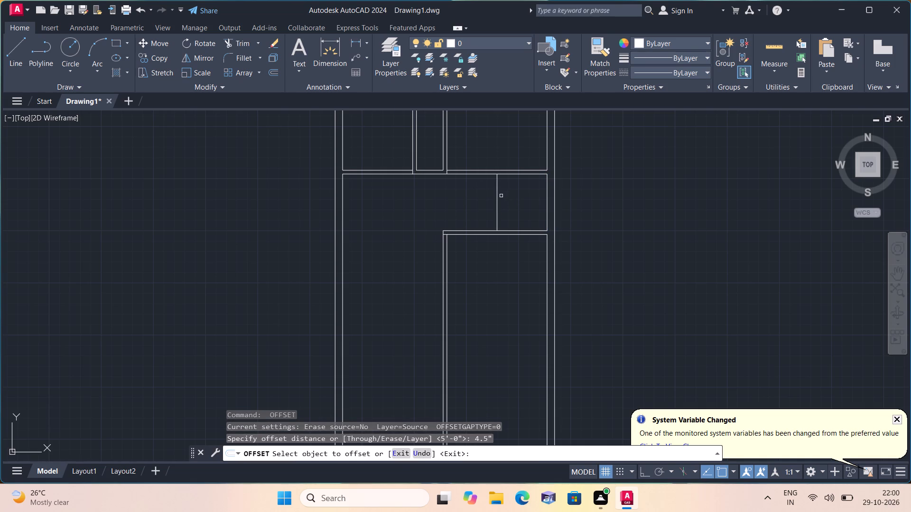
pyautogui.click(496, 191)
pyautogui.click(469, 194)
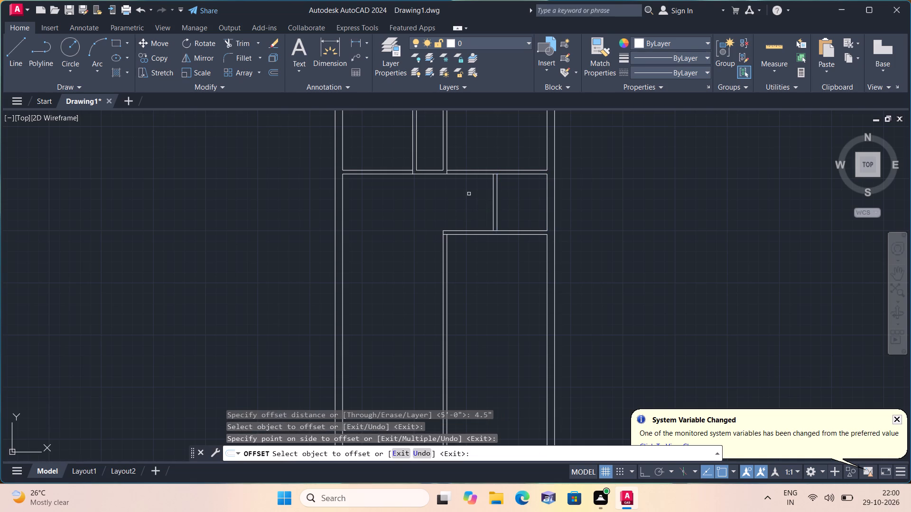
pyautogui.press('space')
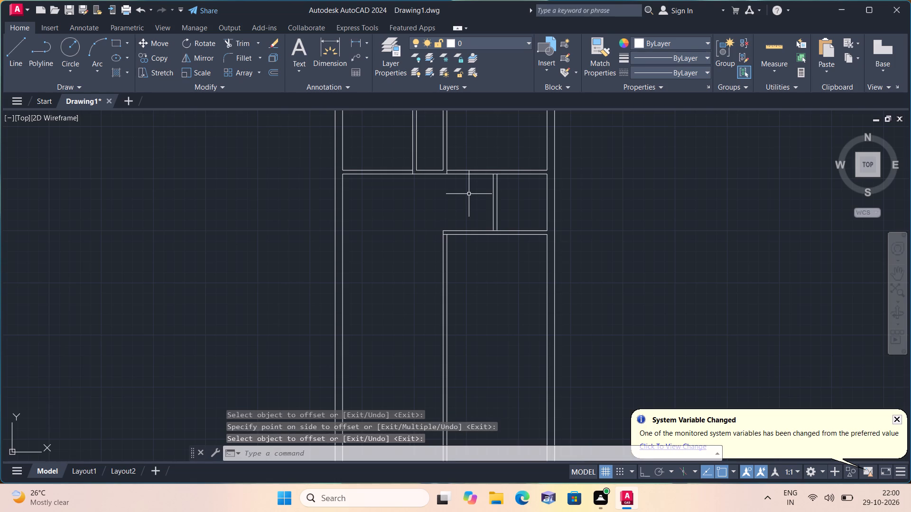
# Extend the short partition's right face line up to the upper cross wall's upper line.
pyautogui.write('exte')
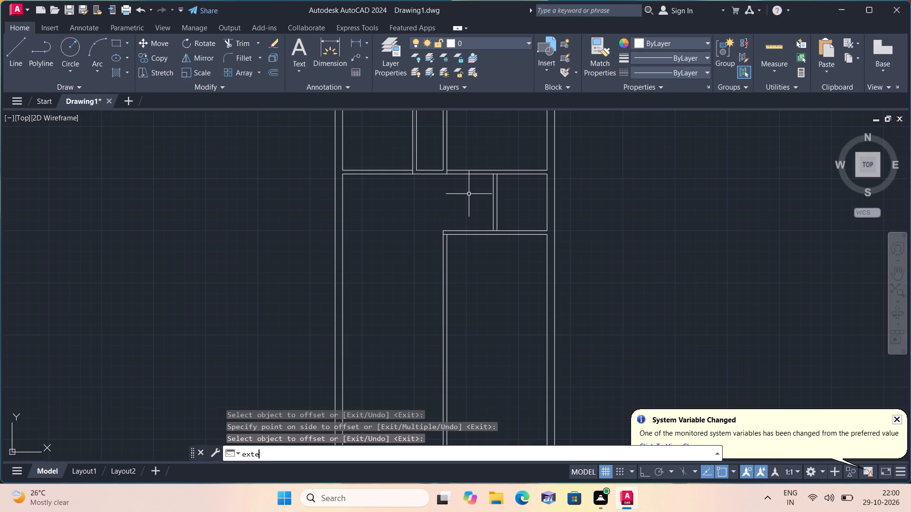
pyautogui.press('space')
pyautogui.scroll(1, 497, 182)
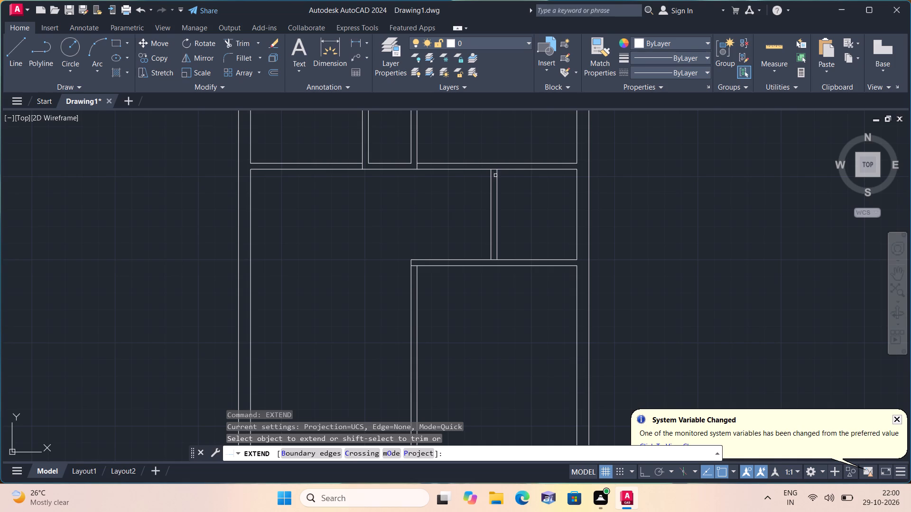
pyautogui.click(498, 178)
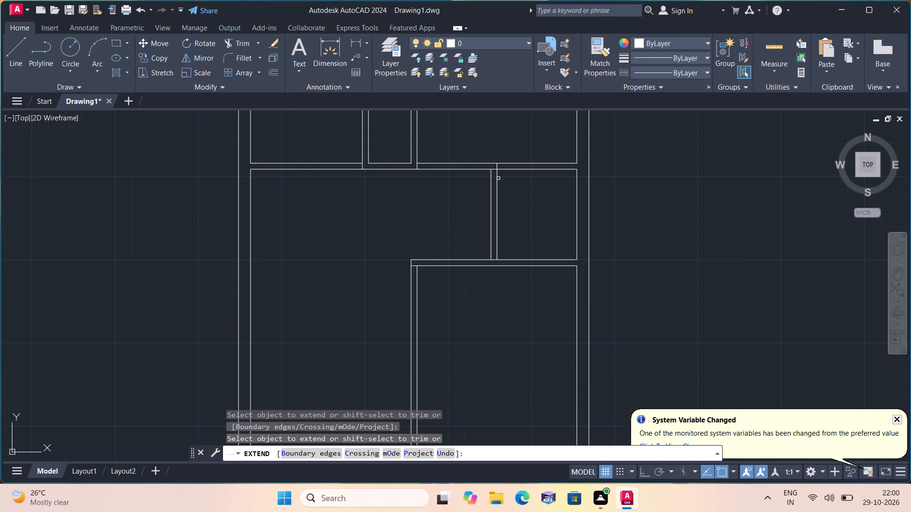
pyautogui.press('space')
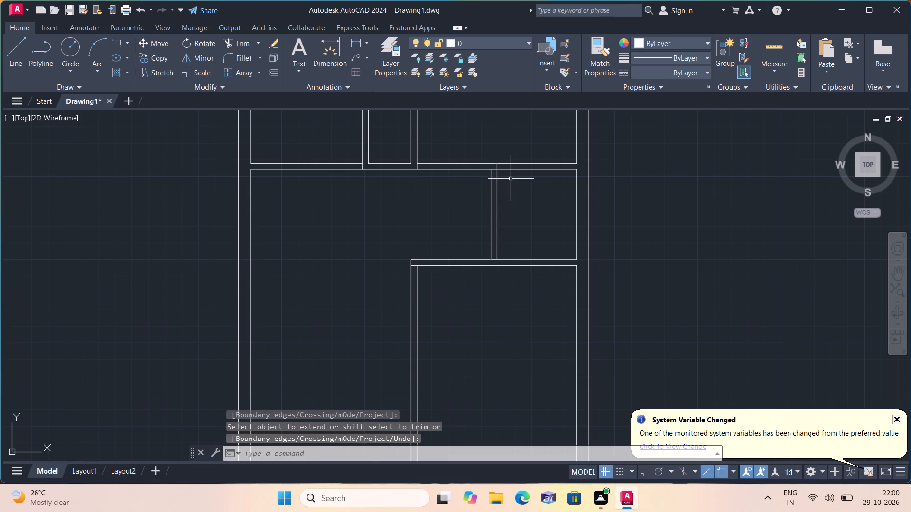
# Trim the upper cross wall's lower line and the lower cross wall's upper line between the short partition's two faces.
pyautogui.write('tr')
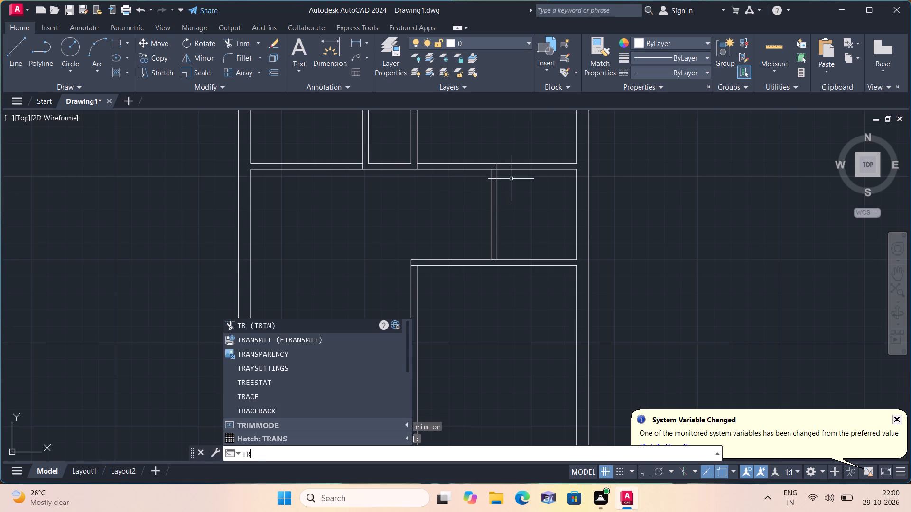
pyautogui.write('im')
pyautogui.press('space')
pyautogui.scroll(1, 507, 174)
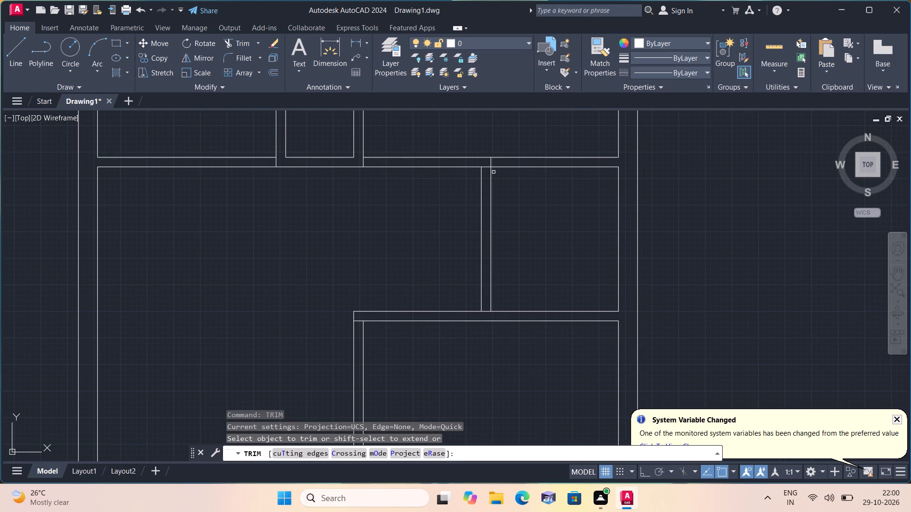
pyautogui.click(488, 166)
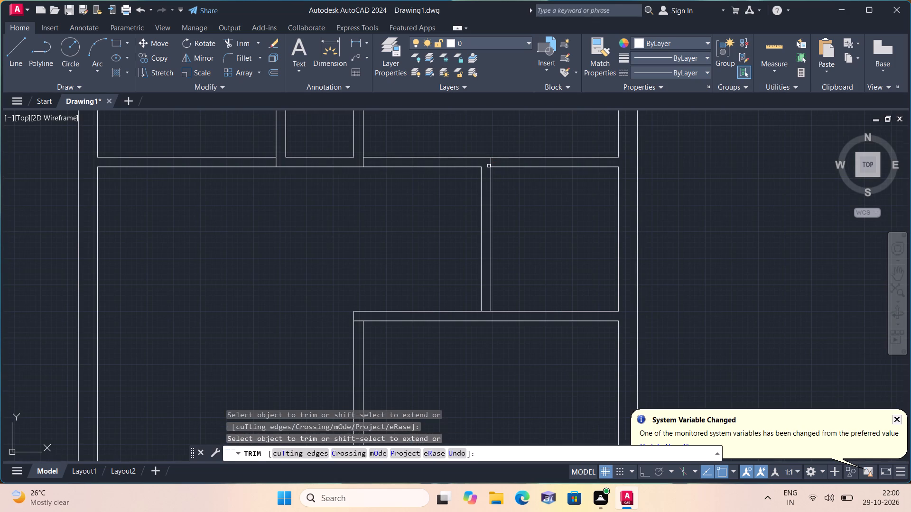
pyautogui.click(487, 311)
pyautogui.press('space')
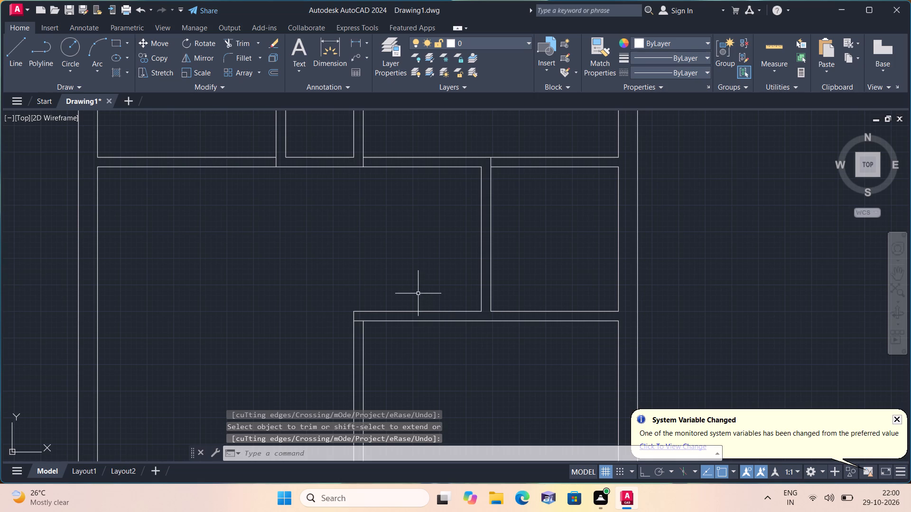
# Extend the long lower partition's right face line up to the lower cross wall's upper line.
pyautogui.moveTo(423, 273); pyautogui.dragTo(437, 195, button='middle')
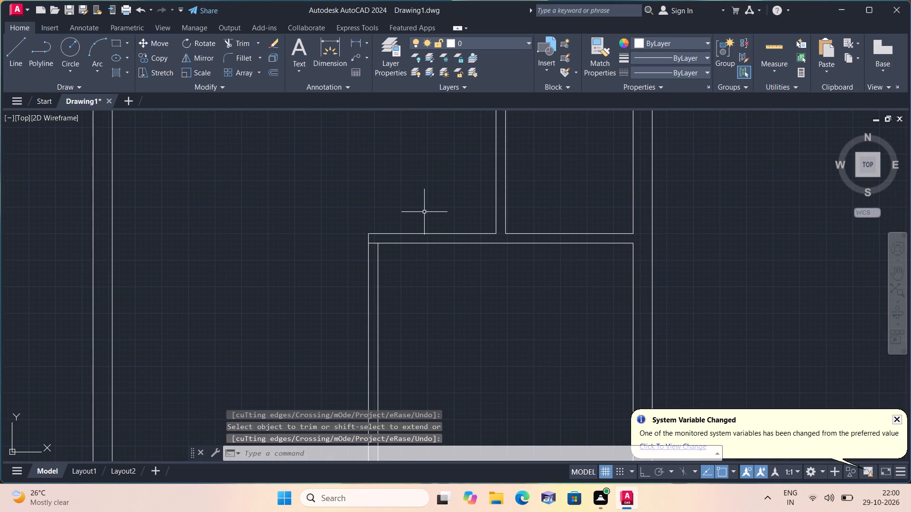
pyautogui.write('exte')
pyautogui.press('space')
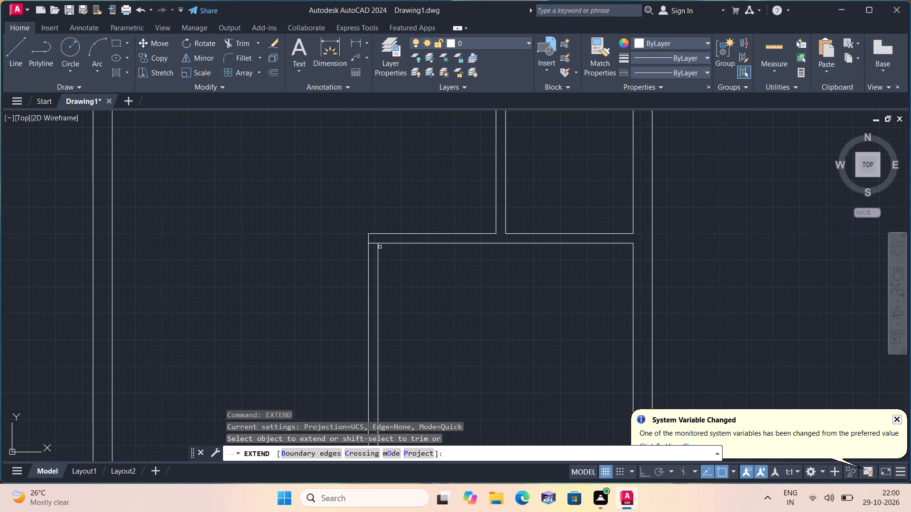
pyautogui.click(378, 247)
pyautogui.press('space')
# Trim the lower cross wall's lower line between the long partition's two faces at the corner.
pyautogui.write('trim')
pyautogui.press('space')
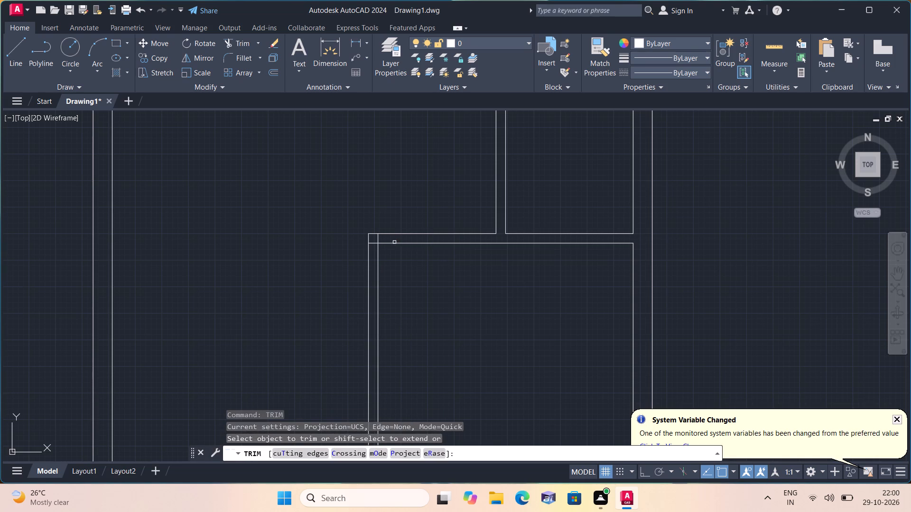
pyautogui.click(374, 243)
pyautogui.press('space')
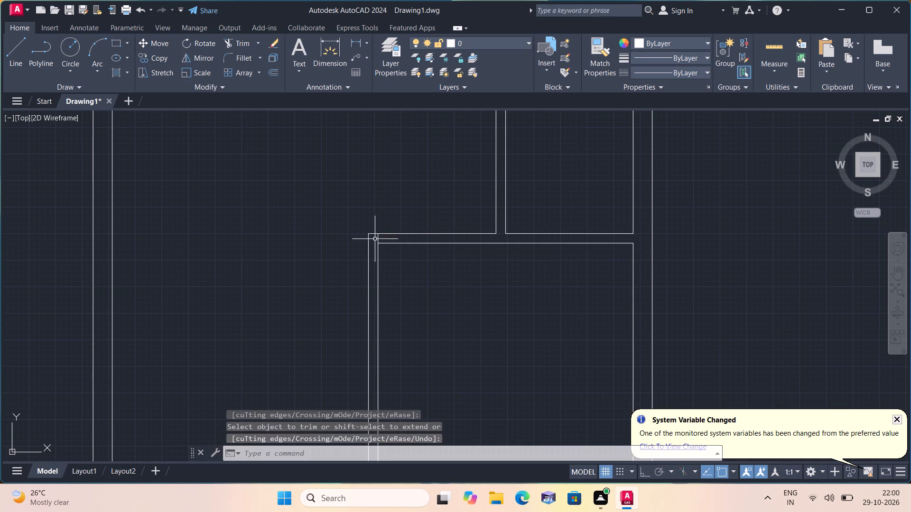
pyautogui.scroll(-1, 376, 211)
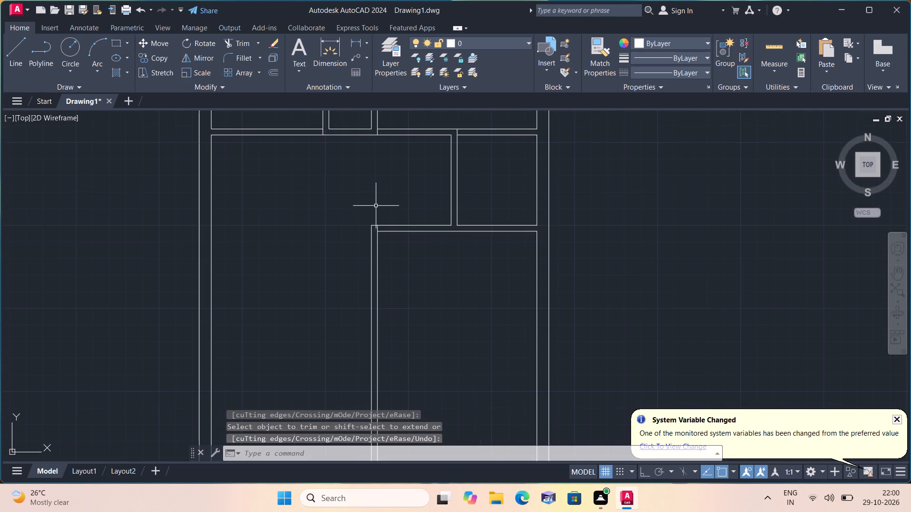
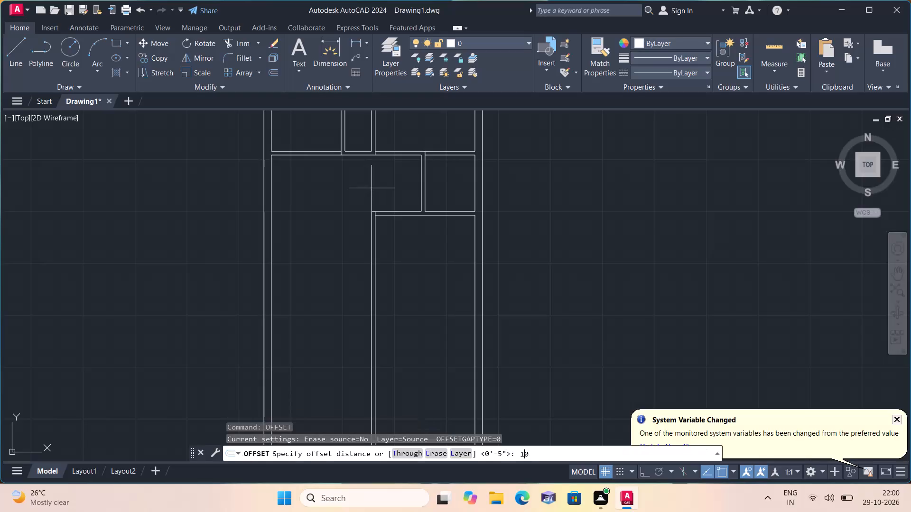
# Offset the lower cross wall's lower line 10' downward and offset the new line 4.5" downward to form another cross wall.
pyautogui.click(398, 216)
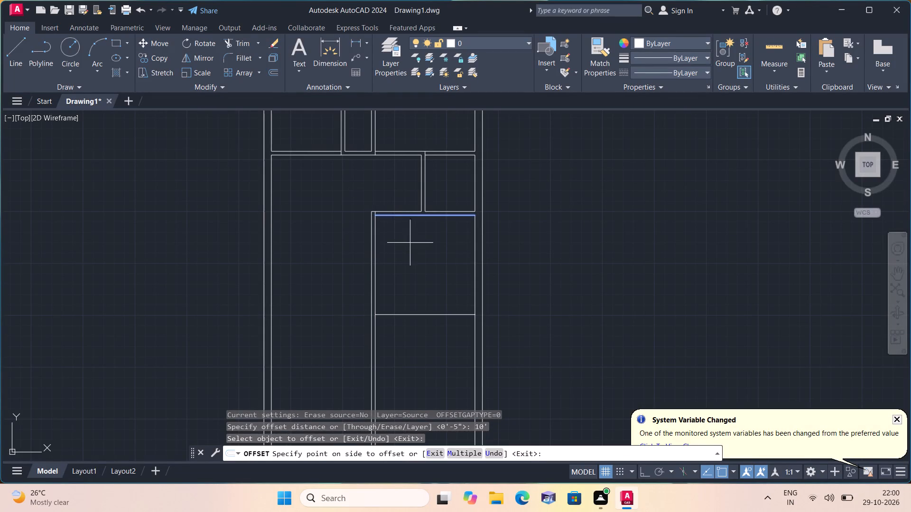
pyautogui.click(417, 257)
pyautogui.press('space')
pyautogui.press('space')
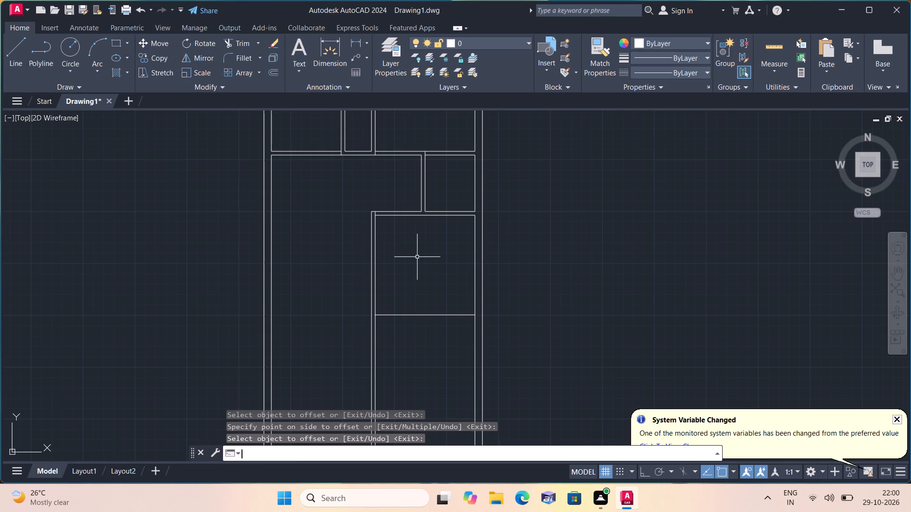
pyautogui.write('4.5"')
pyautogui.press('space')
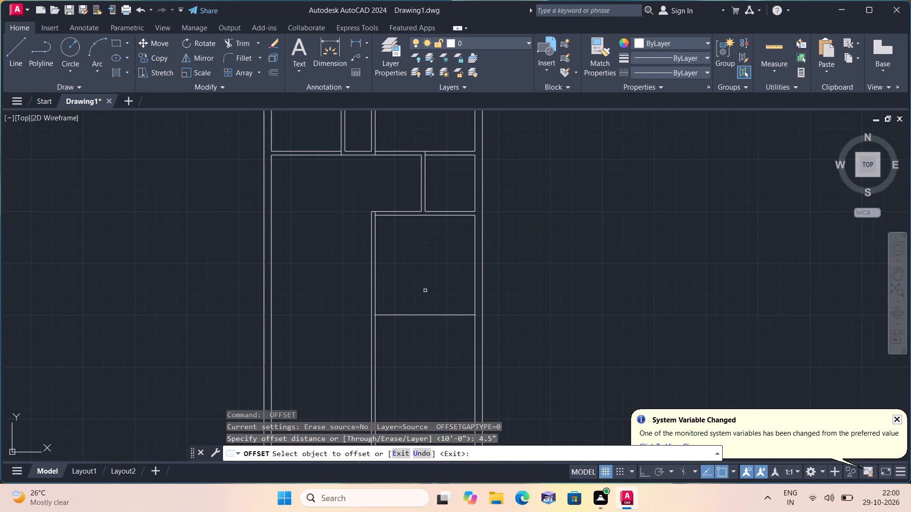
pyautogui.click(434, 315)
pyautogui.click(434, 335)
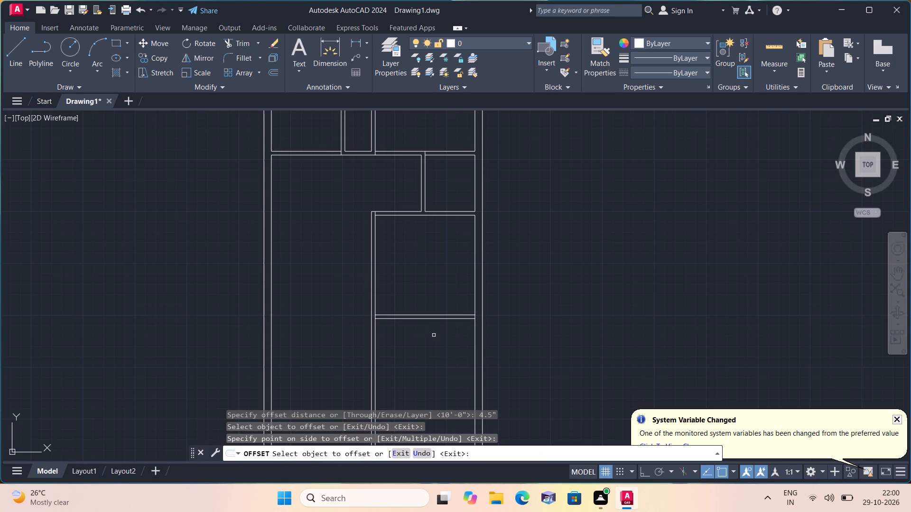
pyautogui.press('space')
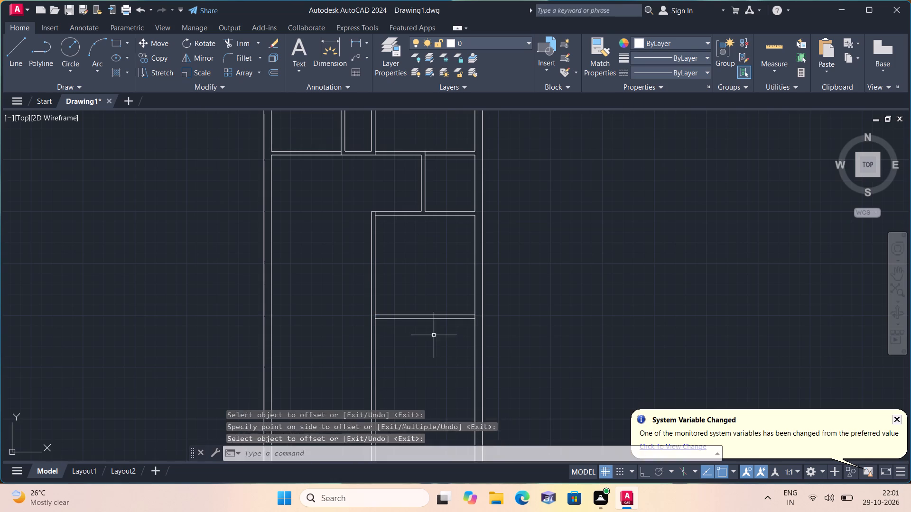
# Offset the new cross wall's lower line 4' downward and that copy 4.5" downward to form the lowest cross wall.
pyautogui.press('space')
pyautogui.write("4'")
pyautogui.press('space')
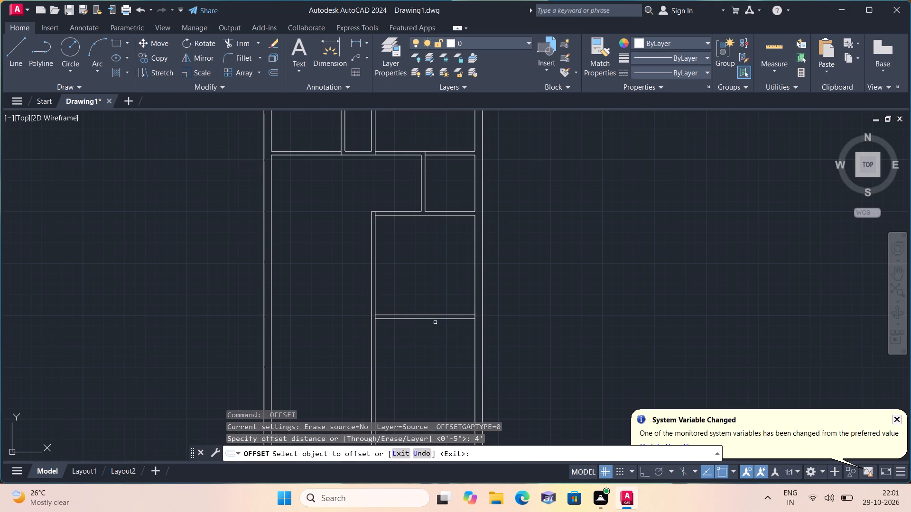
pyautogui.click(436, 319)
pyautogui.click(438, 335)
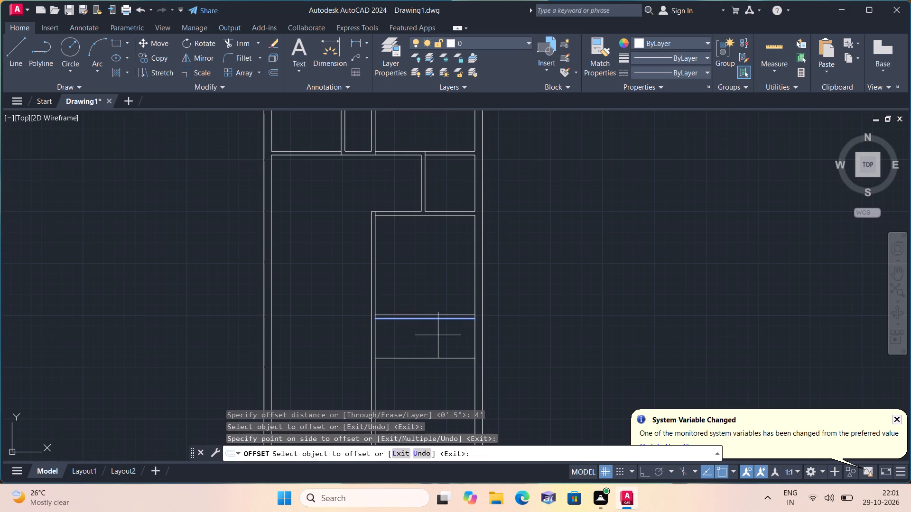
pyautogui.press('space')
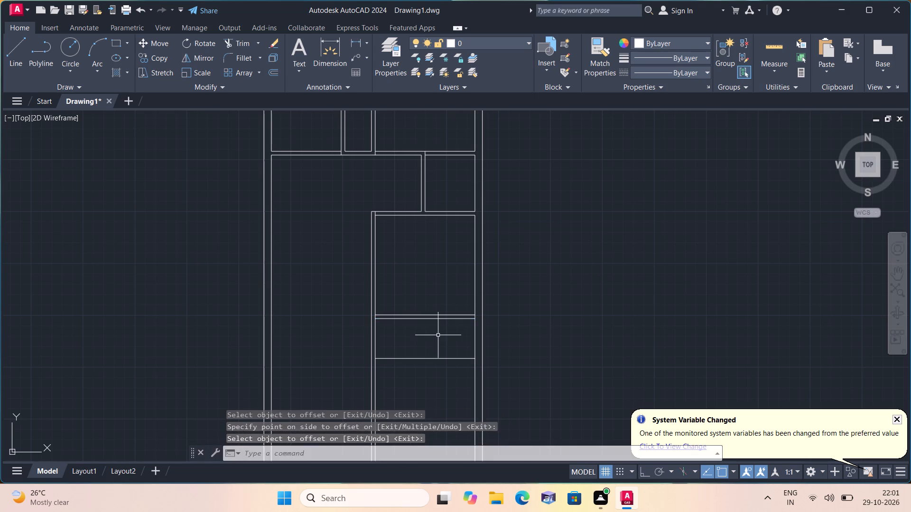
pyautogui.press('space')
pyautogui.write('4.5"')
pyautogui.press('space')
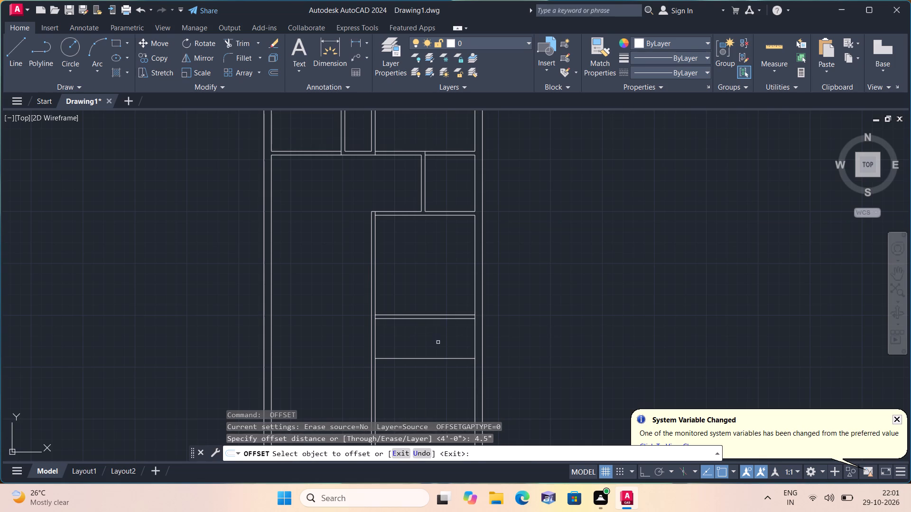
pyautogui.click(441, 358)
pyautogui.click(446, 388)
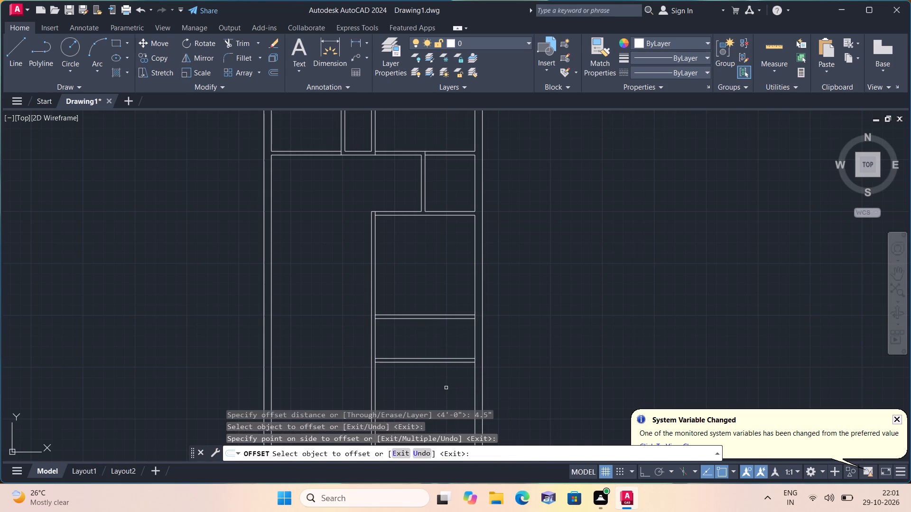
pyautogui.press('space')
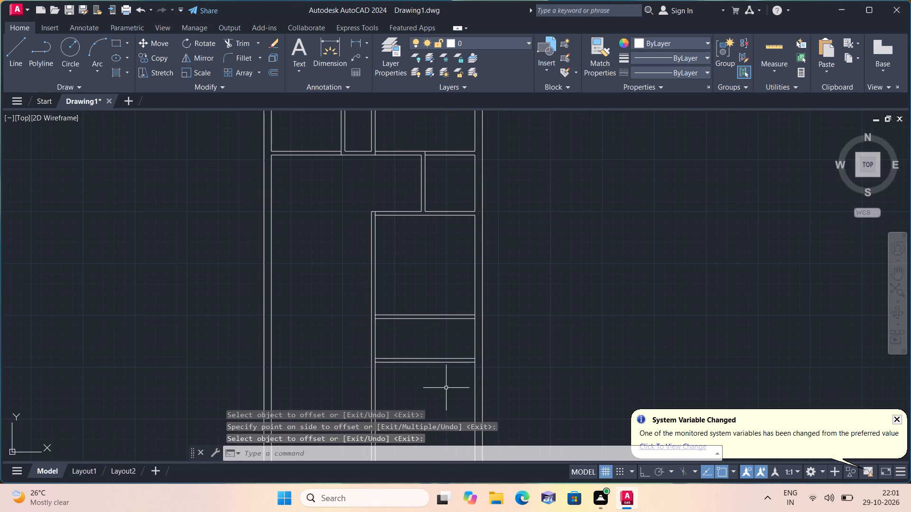
# Extend both lines of the cross wall above the lowest one to the left outer wall, and the lowest wall's bottom line to the partition's left face.
pyautogui.write('exte')
pyautogui.press('space')
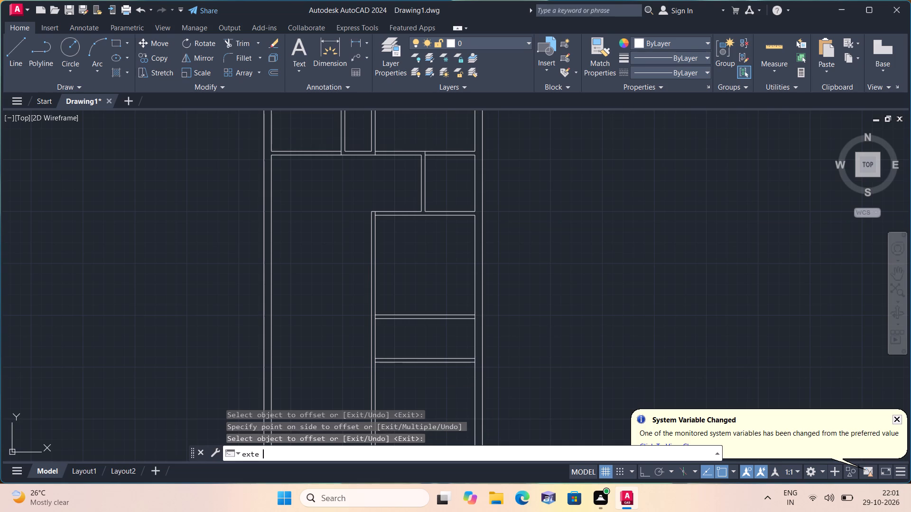
pyautogui.moveTo(402, 329); pyautogui.dragTo(389, 295)
pyautogui.moveTo(396, 336); pyautogui.dragTo(390, 295)
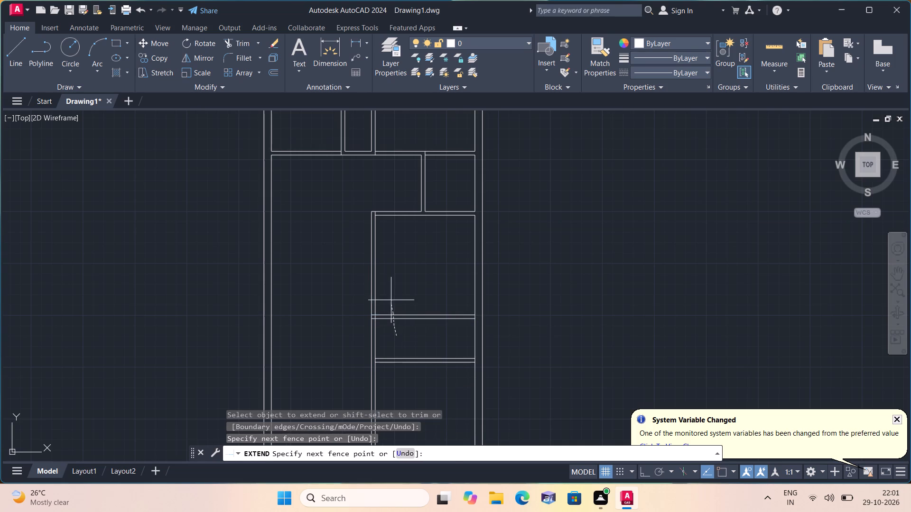
pyautogui.moveTo(390, 295); pyautogui.dragTo(389, 290)
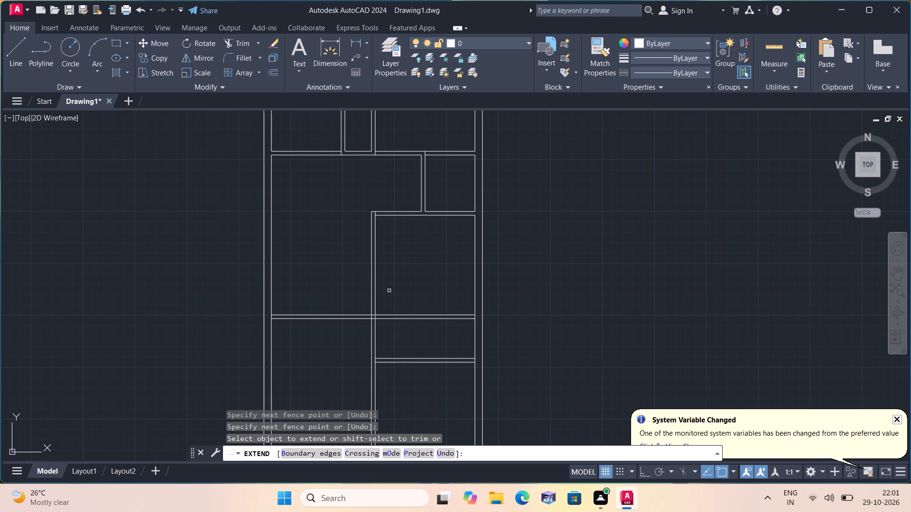
pyautogui.click(379, 363)
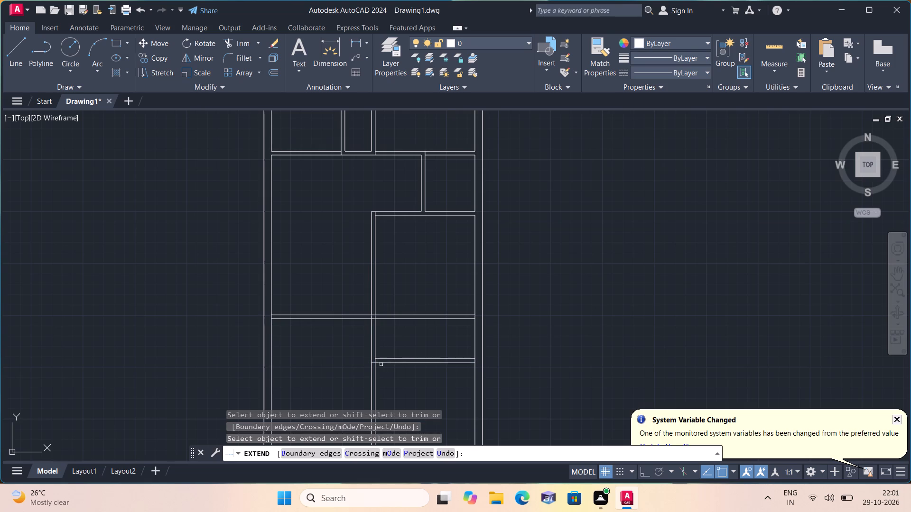
pyautogui.press('space')
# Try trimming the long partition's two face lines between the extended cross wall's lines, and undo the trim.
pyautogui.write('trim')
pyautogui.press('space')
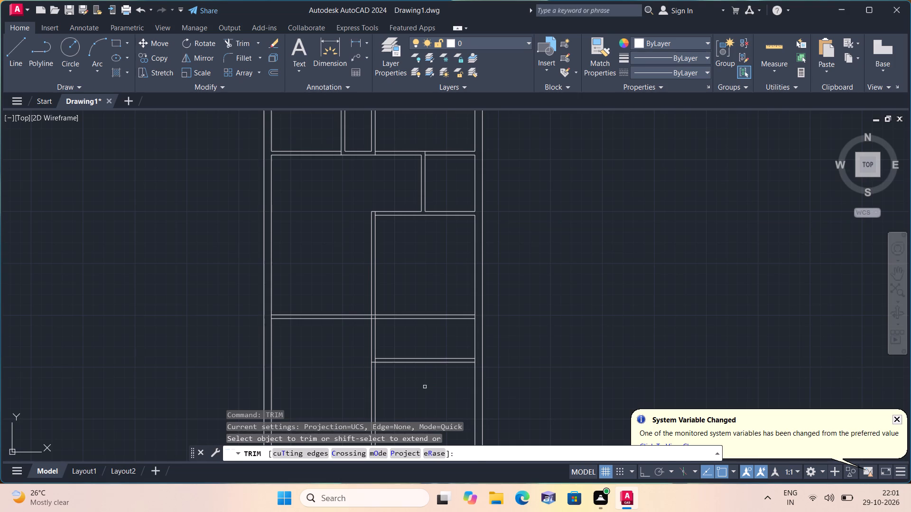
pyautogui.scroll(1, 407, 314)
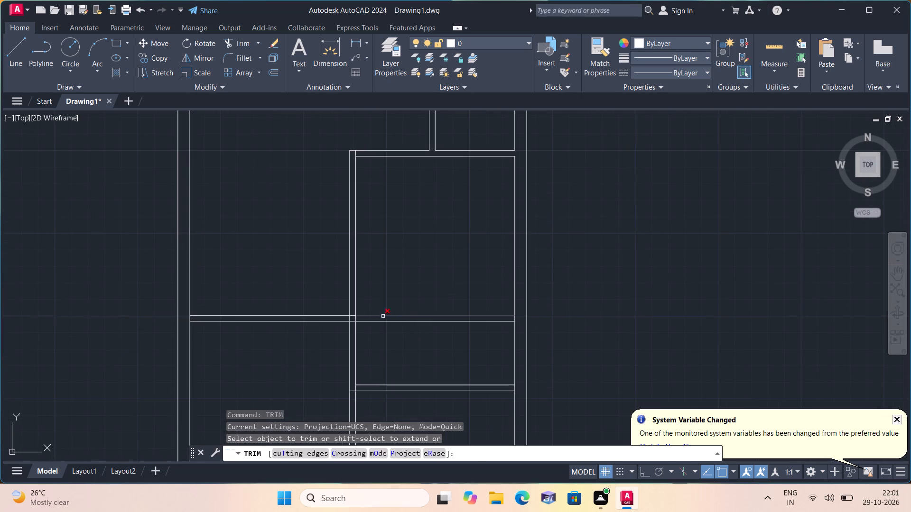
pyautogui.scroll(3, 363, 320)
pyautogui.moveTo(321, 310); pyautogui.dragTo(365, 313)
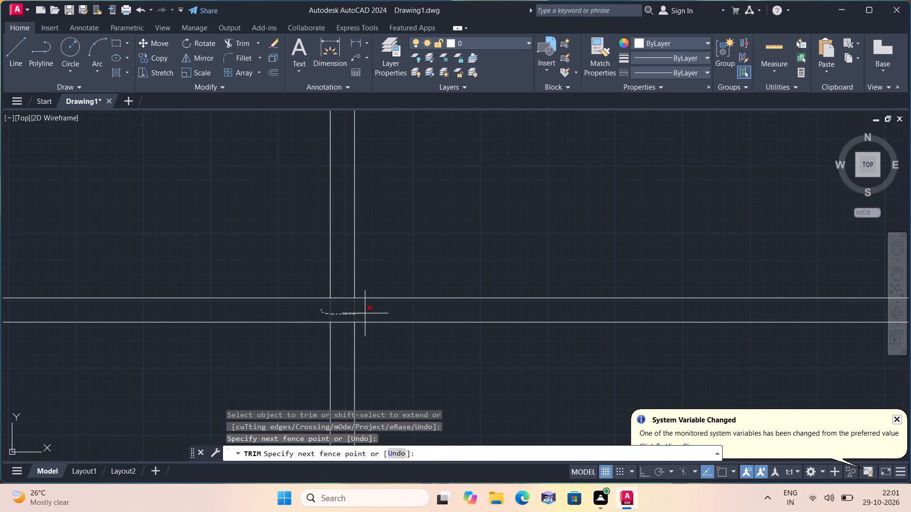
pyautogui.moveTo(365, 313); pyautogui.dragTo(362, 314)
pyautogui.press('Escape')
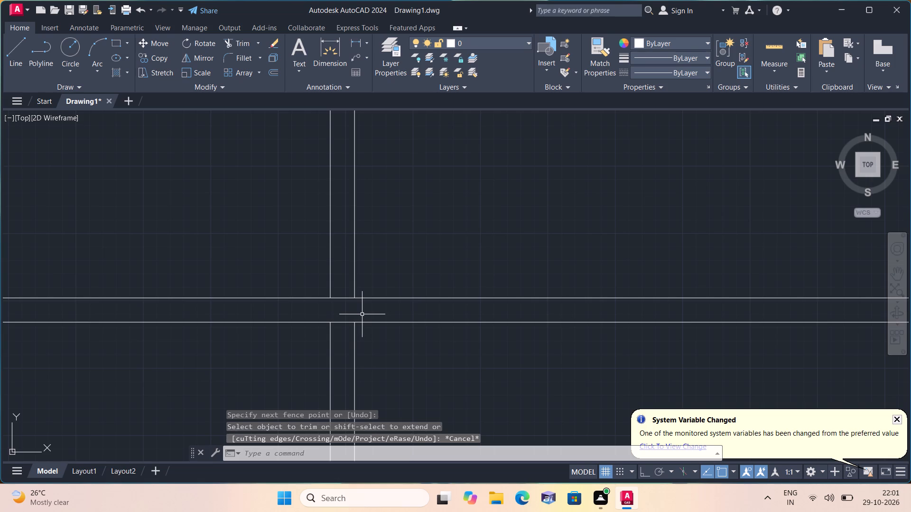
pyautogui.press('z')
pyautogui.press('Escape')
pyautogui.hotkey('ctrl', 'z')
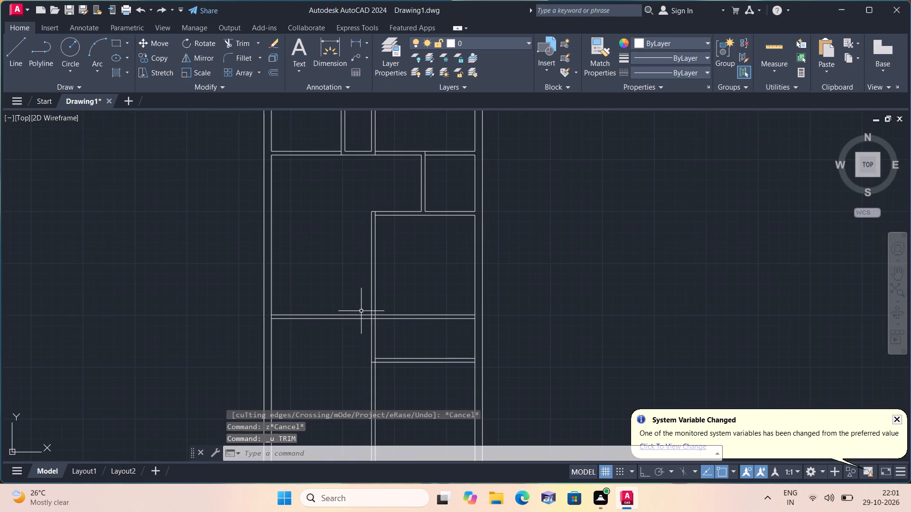
# Trim the extended cross wall's lines between the long partition's faces, and the partition's left face line between the cross wall's lines.
pyautogui.scroll(1, 367, 302)
pyautogui.write('trim')
pyautogui.press('space')
pyautogui.scroll(2, 381, 320)
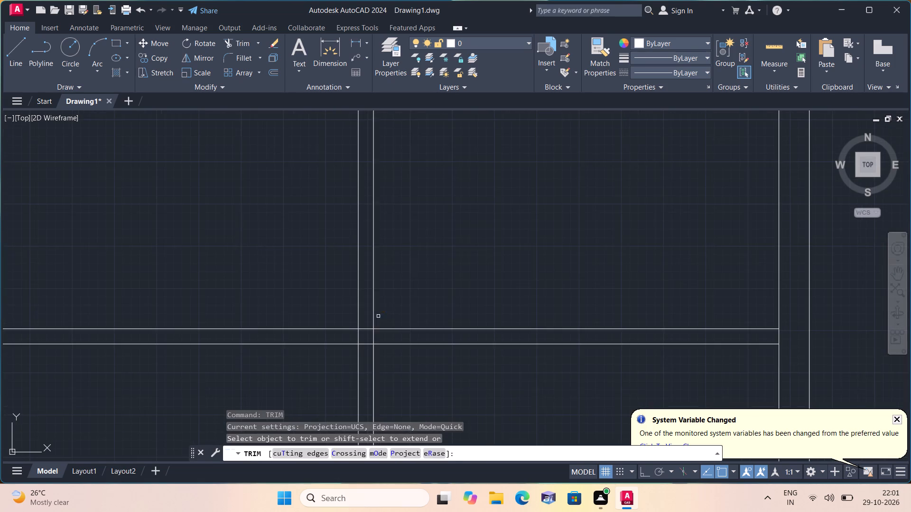
pyautogui.scroll(1, 380, 327)
pyautogui.moveTo(362, 321); pyautogui.dragTo(355, 355)
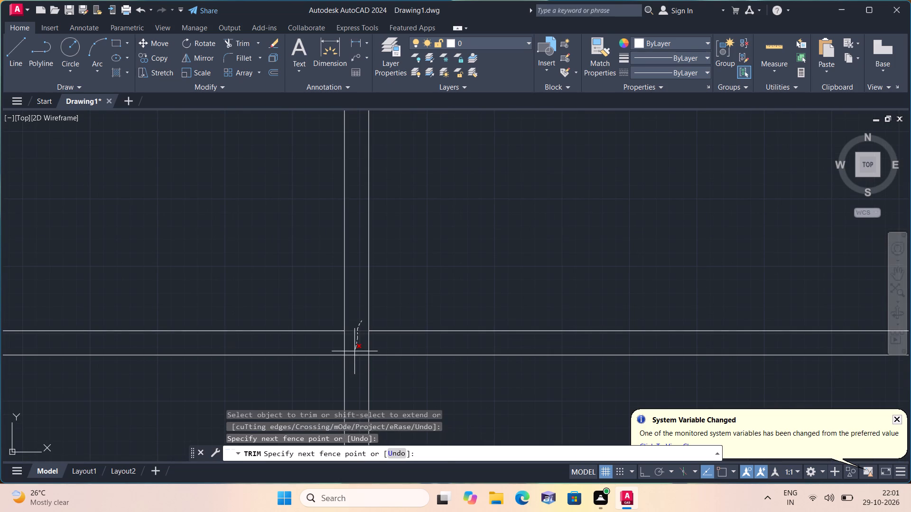
pyautogui.moveTo(355, 355); pyautogui.dragTo(357, 360)
pyautogui.moveTo(354, 353); pyautogui.dragTo(336, 341)
pyautogui.scroll(-1, 337, 347)
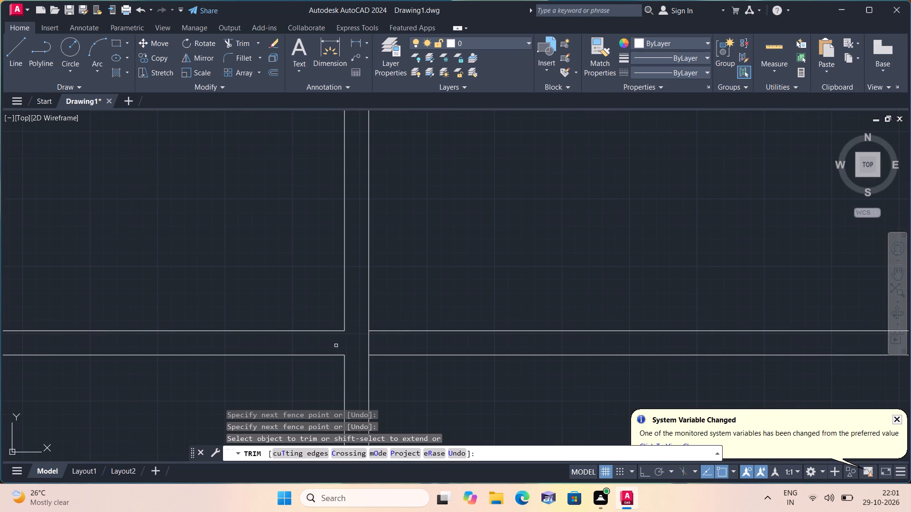
# Trim the long partition's right face line between the lowest cross wall's two lines.
pyautogui.moveTo(337, 347); pyautogui.dragTo(341, 264, button='middle')
pyautogui.scroll(-1, 340, 259)
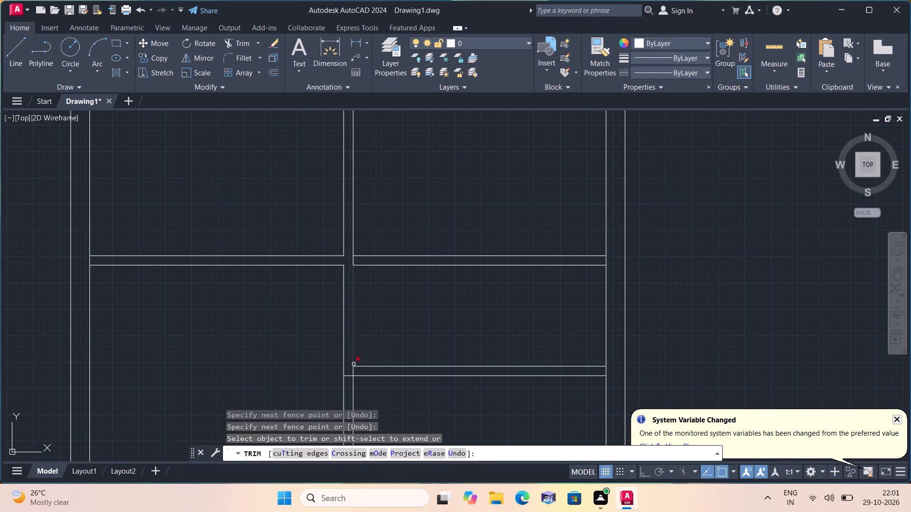
pyautogui.click(353, 370)
pyautogui.scroll(-1, 347, 362)
pyautogui.scroll(-1, 397, 333)
pyautogui.moveTo(396, 330); pyautogui.dragTo(384, 255, button='middle')
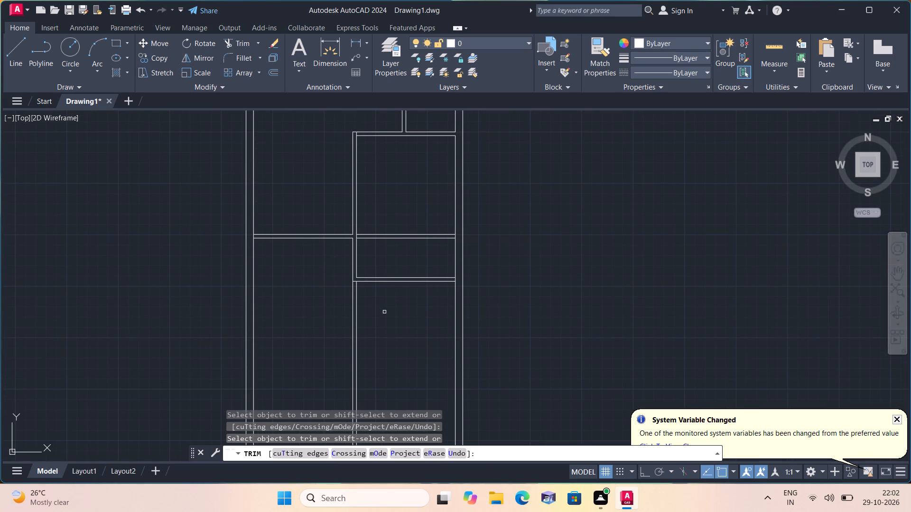
pyautogui.press('Escape')
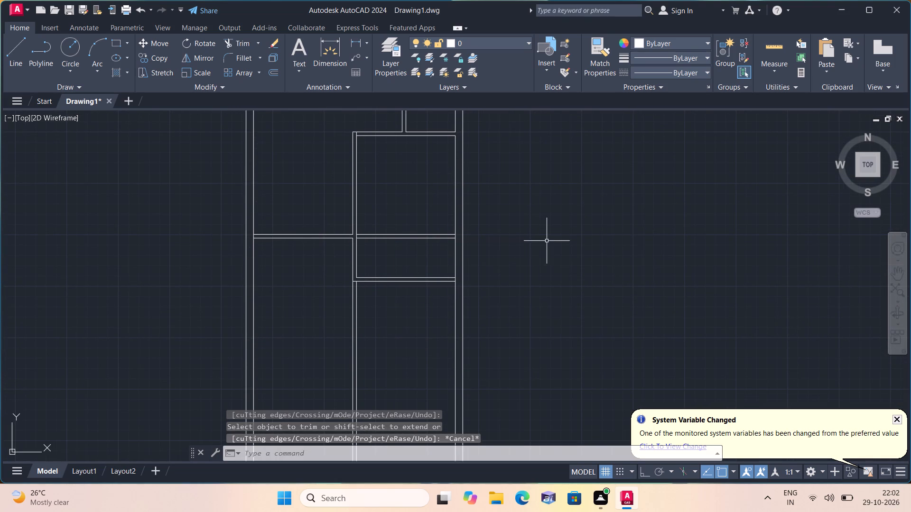
# Offset the left-hand cross wall's lower line 11' downward and offset the new line 9" downward to form a thicker wall.
pyautogui.write('off')
pyautogui.press('space')
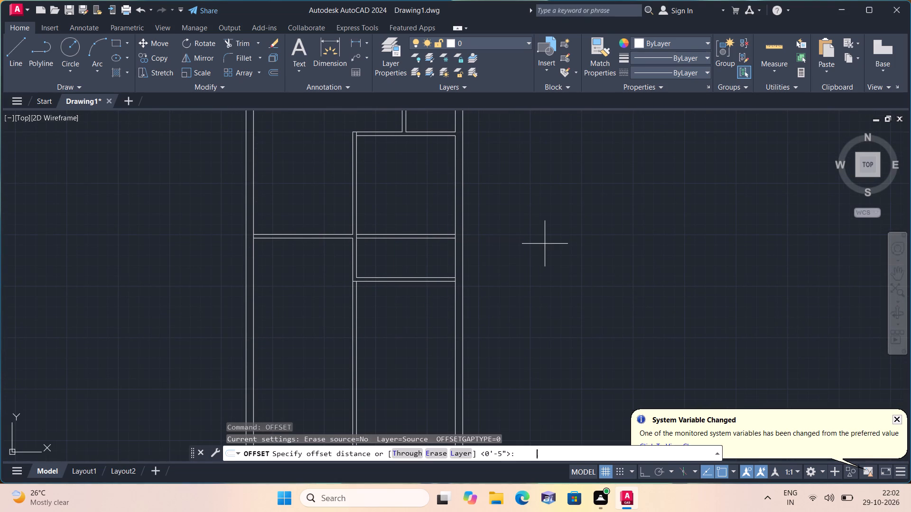
pyautogui.write("11'")
pyautogui.press('space')
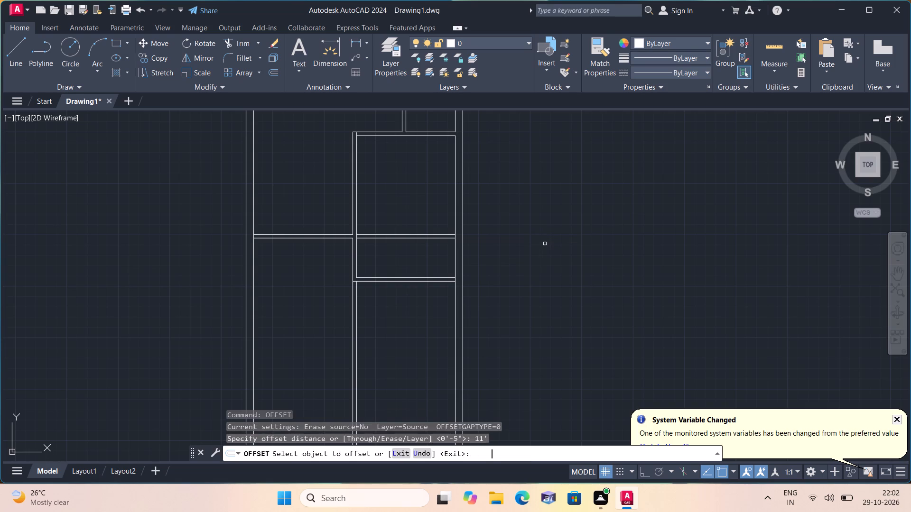
pyautogui.click(332, 238)
pyautogui.click(327, 319)
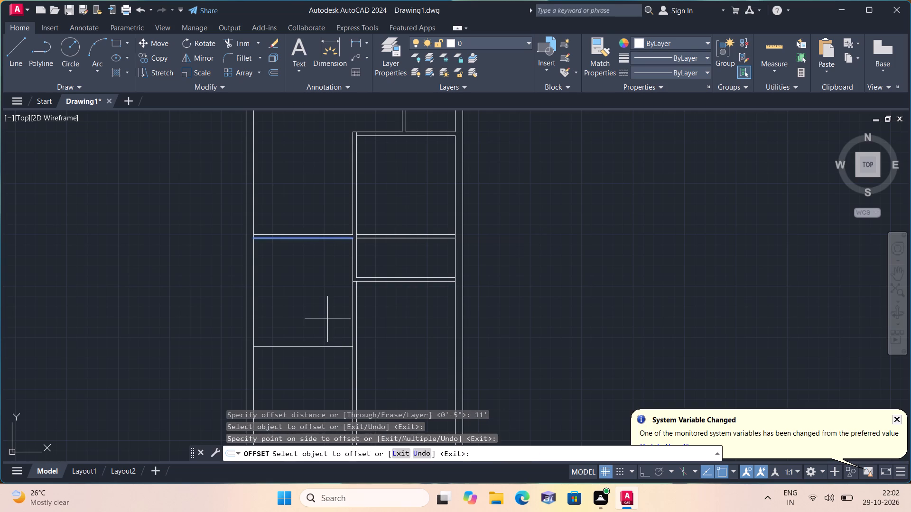
pyautogui.press('space')
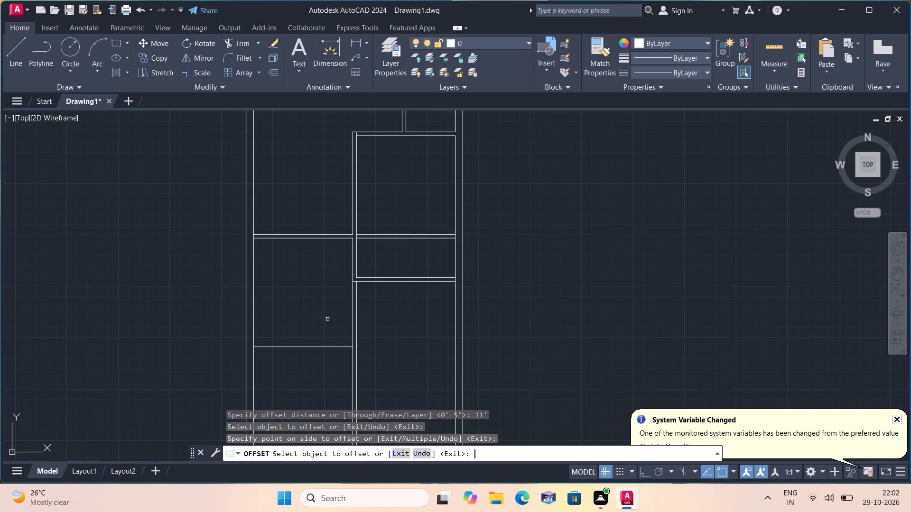
pyautogui.press('space')
pyautogui.write("9'")
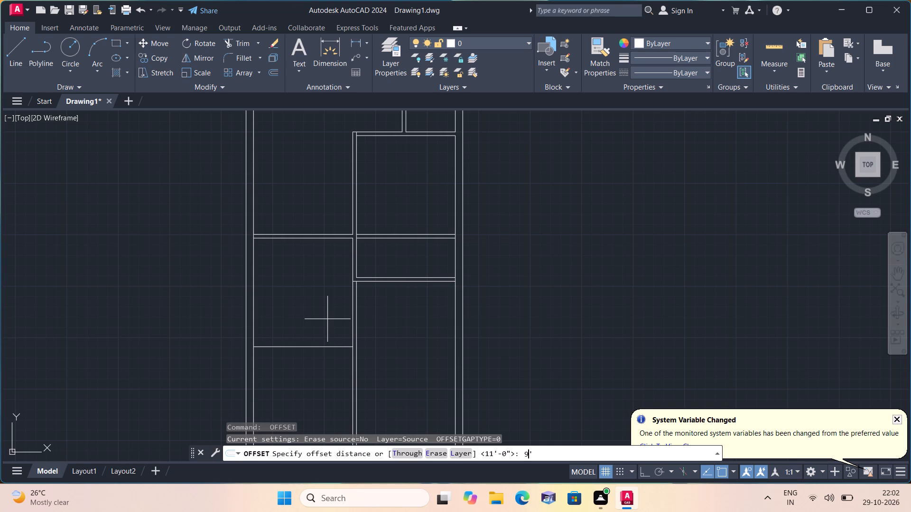
pyautogui.press('BackSpace')
pyautogui.write('"')
pyautogui.press('space')
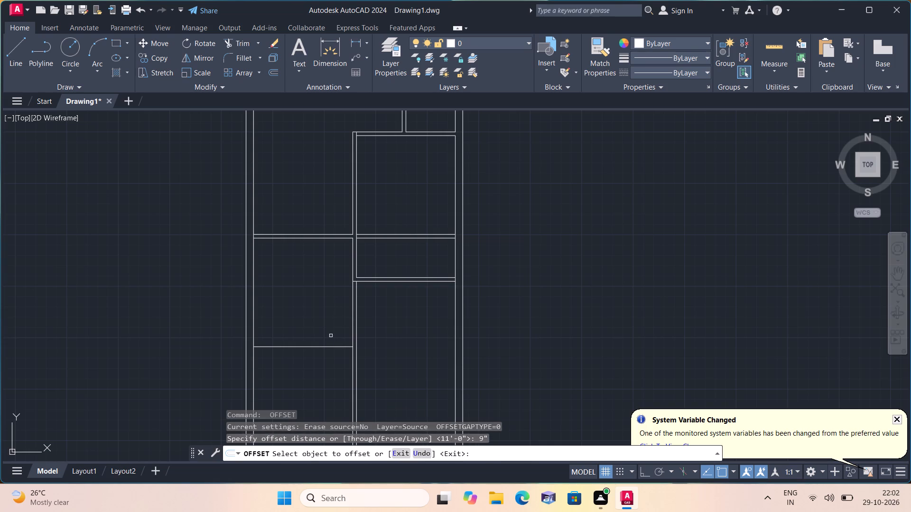
pyautogui.click(332, 346)
pyautogui.click(327, 375)
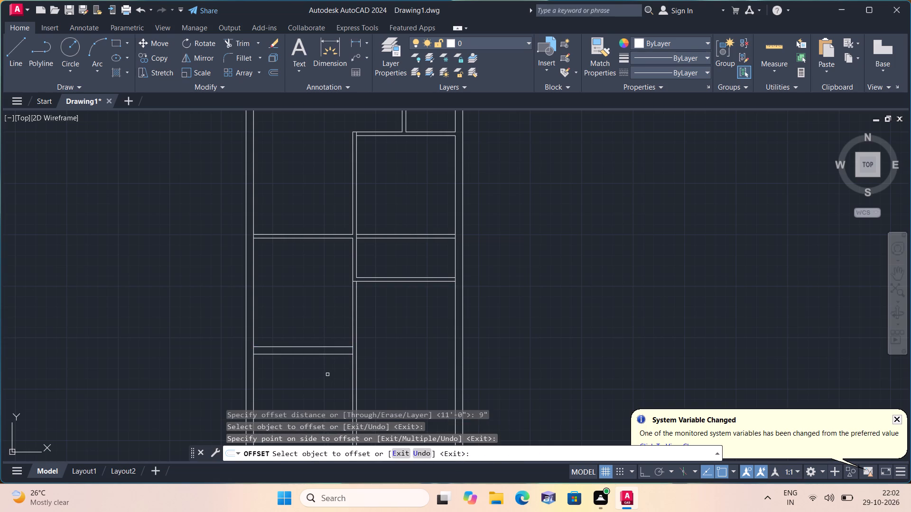
# Extend the bottom wall's lower line to both outermost wall lines, and its upper line to the far outer wall's inner face.
pyautogui.press('space')
pyautogui.write('e')
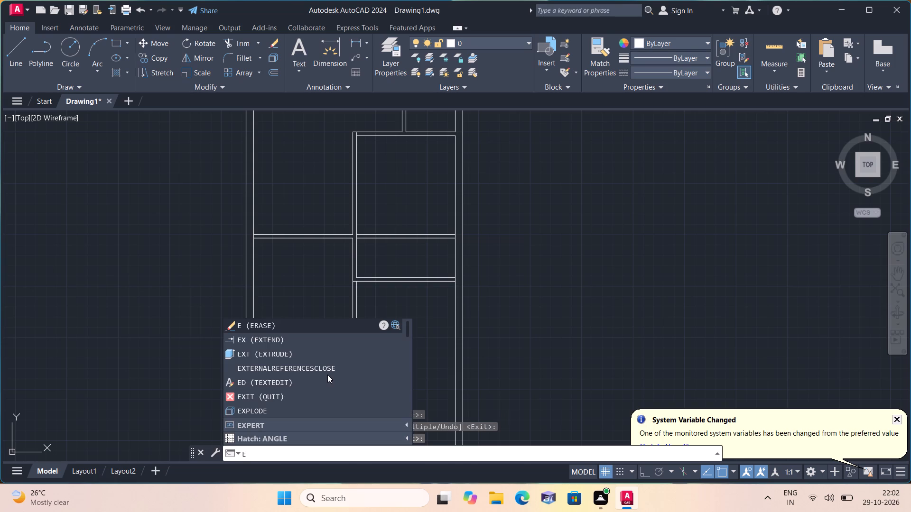
pyautogui.write('xte')
pyautogui.press('space')
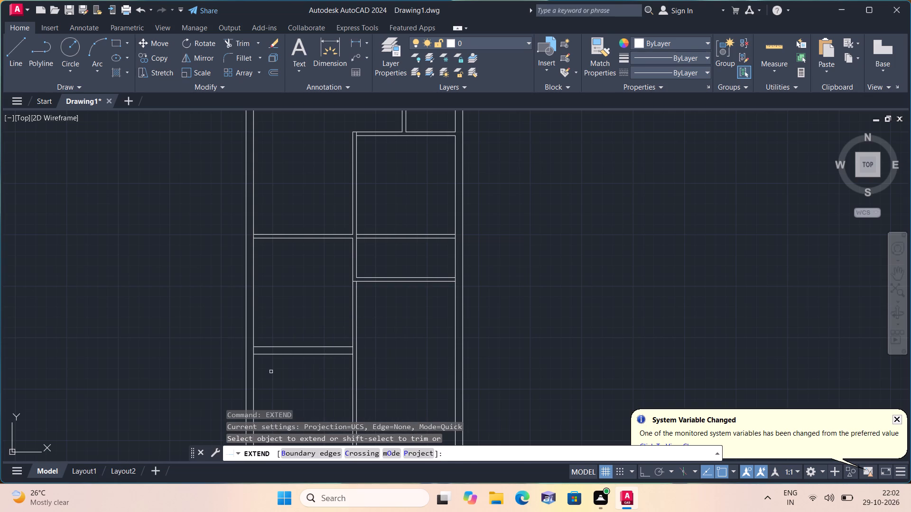
pyautogui.click(261, 355)
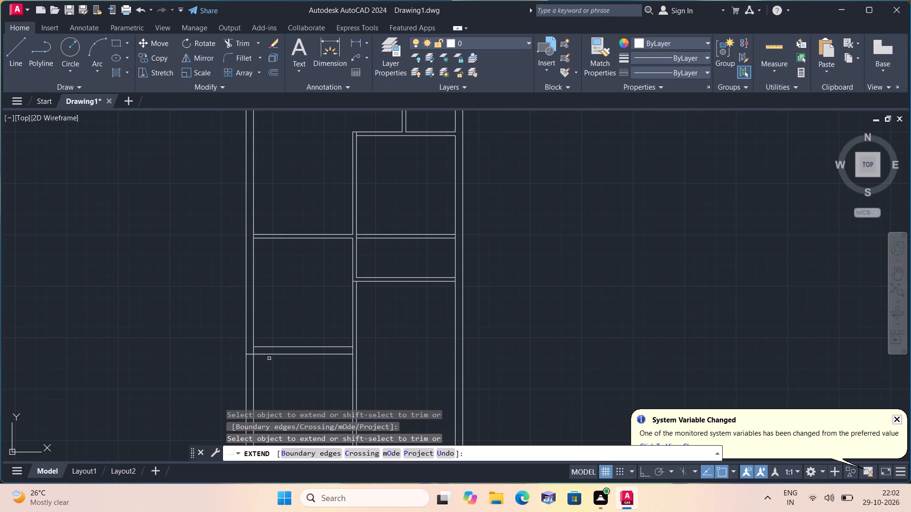
pyautogui.moveTo(290, 373); pyautogui.dragTo(336, 326)
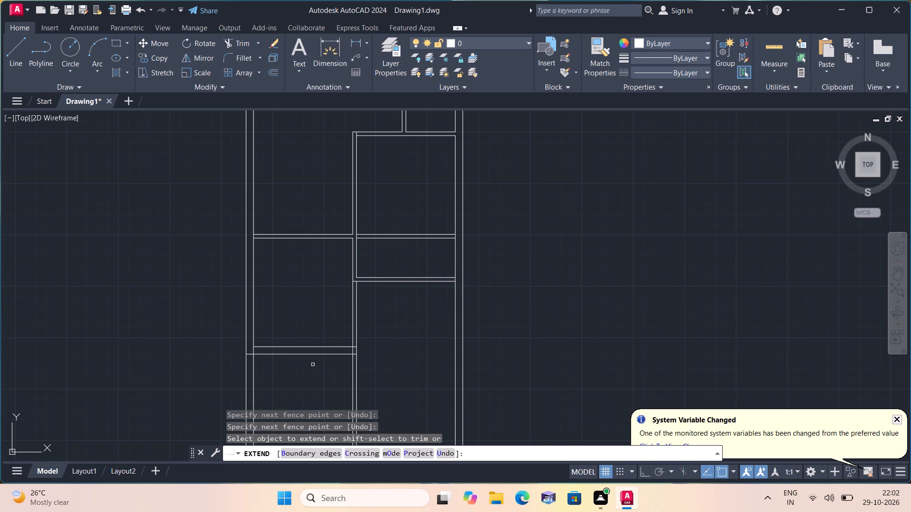
pyautogui.moveTo(304, 375); pyautogui.dragTo(335, 320)
pyautogui.click(428, 354)
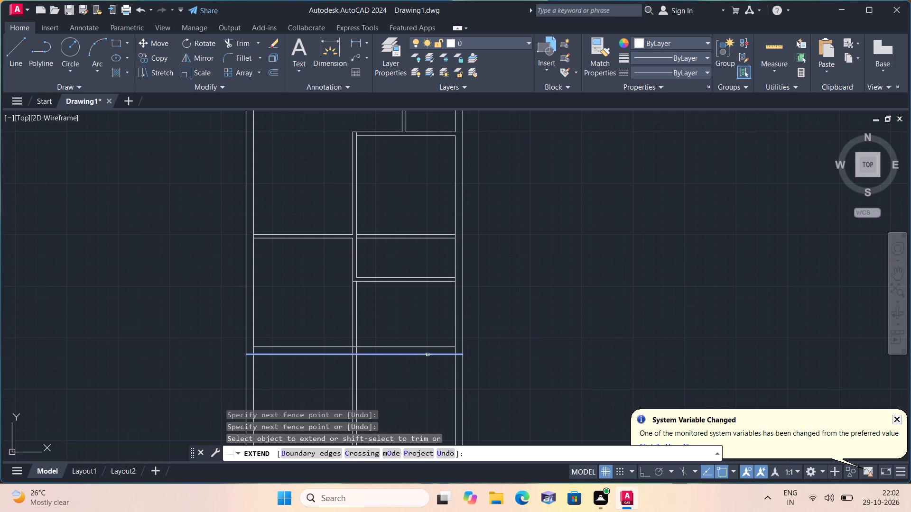
pyautogui.scroll(-1, 561, 324)
pyautogui.press('Escape')
# Trim away the outer walls' and long partition's lines that run below the bottom wall.
pyautogui.scroll(-1, 561, 323)
pyautogui.moveTo(557, 315); pyautogui.dragTo(549, 284, button='middle')
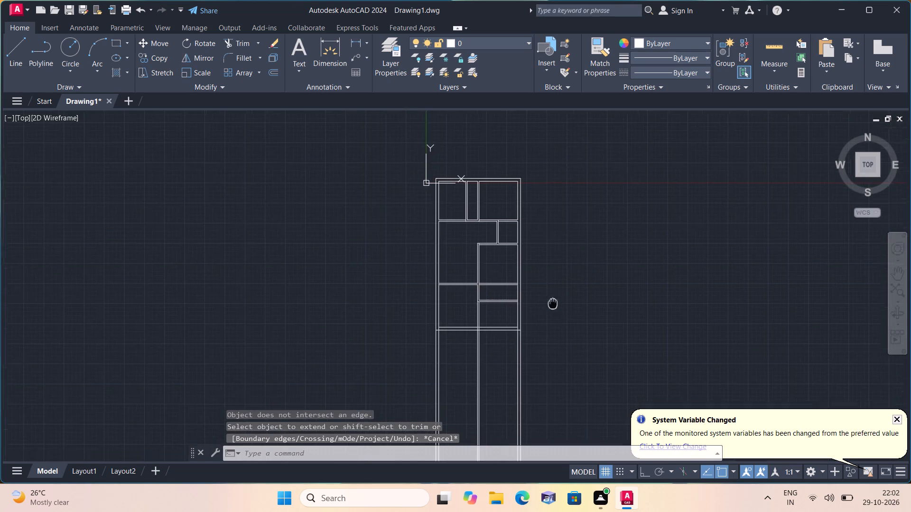
pyautogui.moveTo(549, 284); pyautogui.dragTo(547, 238, button='middle')
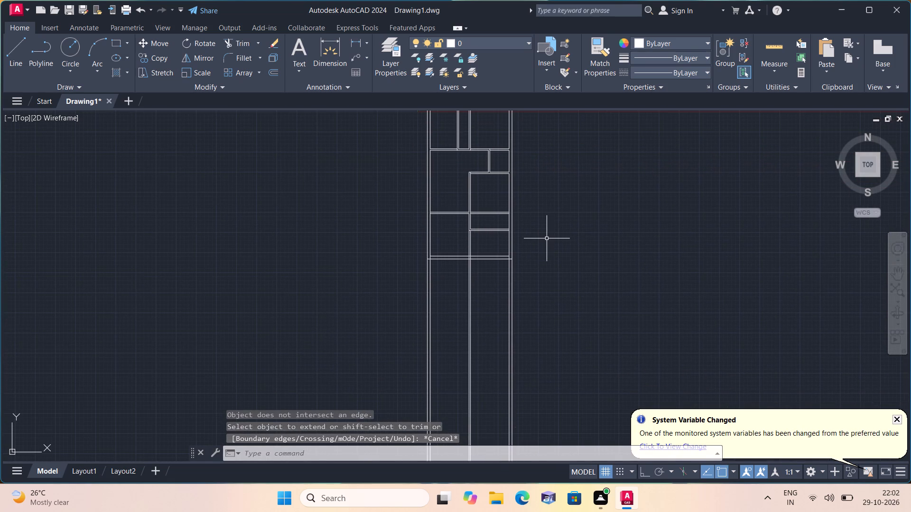
pyautogui.write('trim')
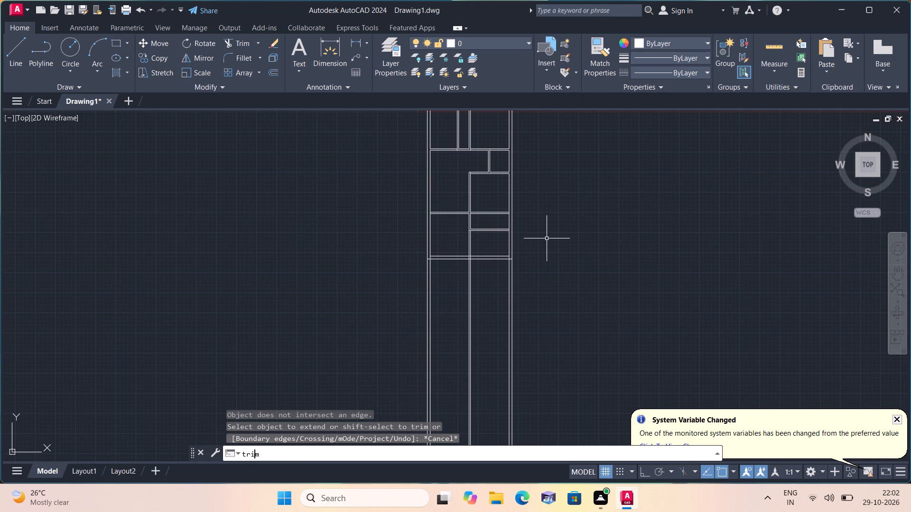
pyautogui.press('space')
pyautogui.moveTo(572, 247); pyautogui.dragTo(427, 320)
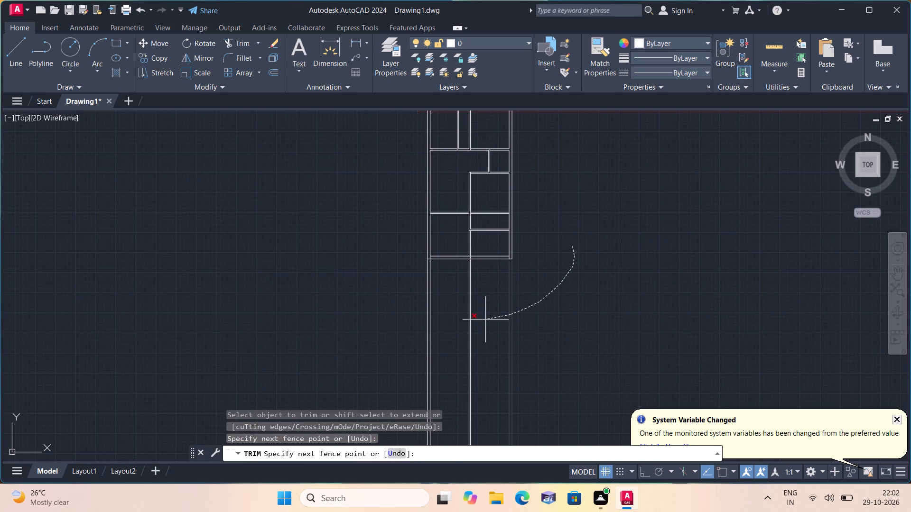
pyautogui.moveTo(427, 320); pyautogui.dragTo(400, 303)
# Trim the long partition's two face lines between the bottom wall's lines.
pyautogui.scroll(-1, 400, 302)
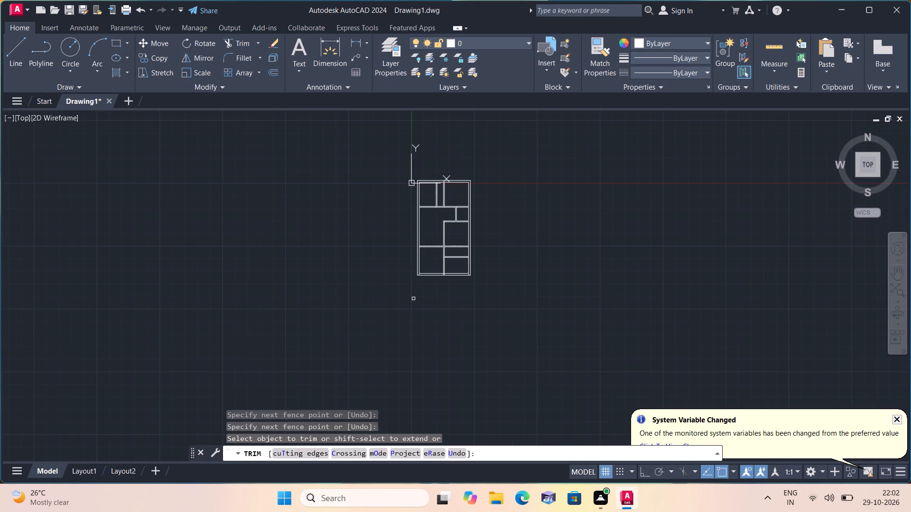
pyautogui.scroll(1, 418, 297)
pyautogui.scroll(1, 470, 291)
pyautogui.scroll(1, 469, 250)
pyautogui.scroll(1, 430, 242)
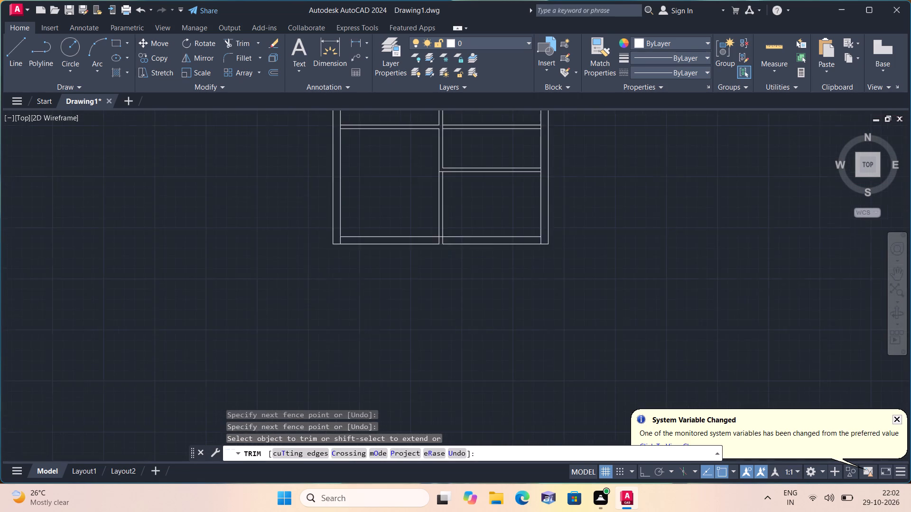
pyautogui.scroll(1, 430, 242)
pyautogui.click(438, 238)
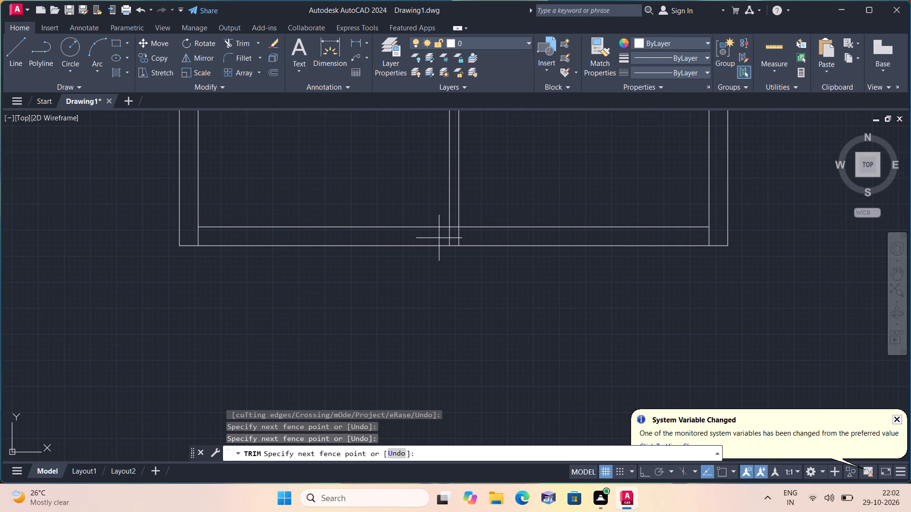
pyautogui.click(466, 233)
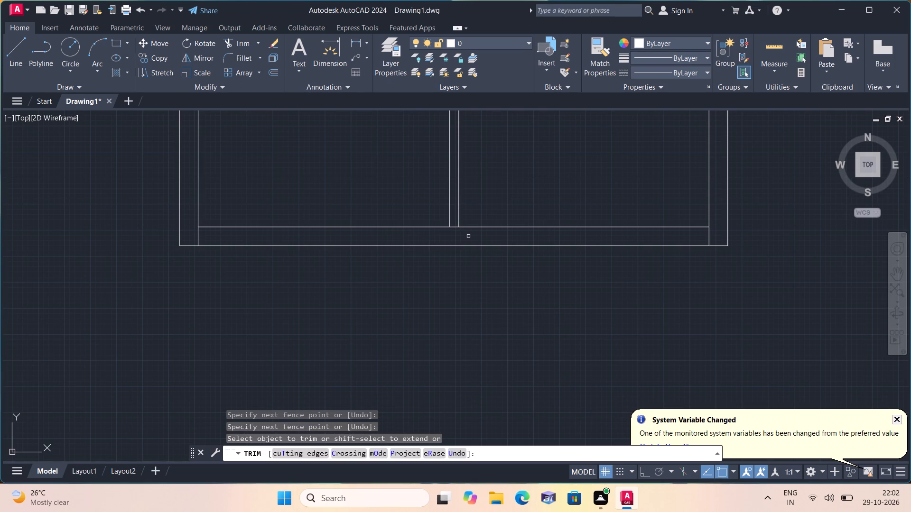
# Trim the right and left outer walls' inner face lines at the bottom wall's two corners.
pyautogui.scroll(-1, 485, 238)
pyautogui.scroll(1, 623, 225)
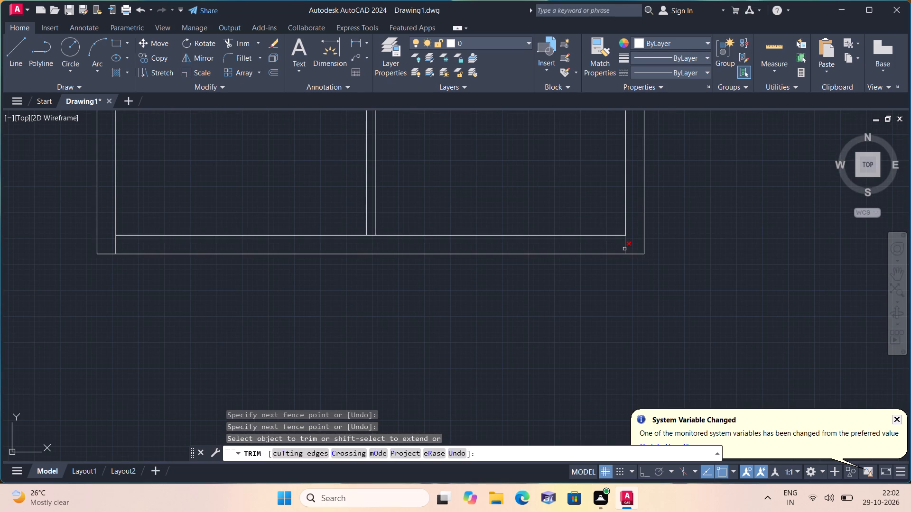
pyautogui.click(626, 247)
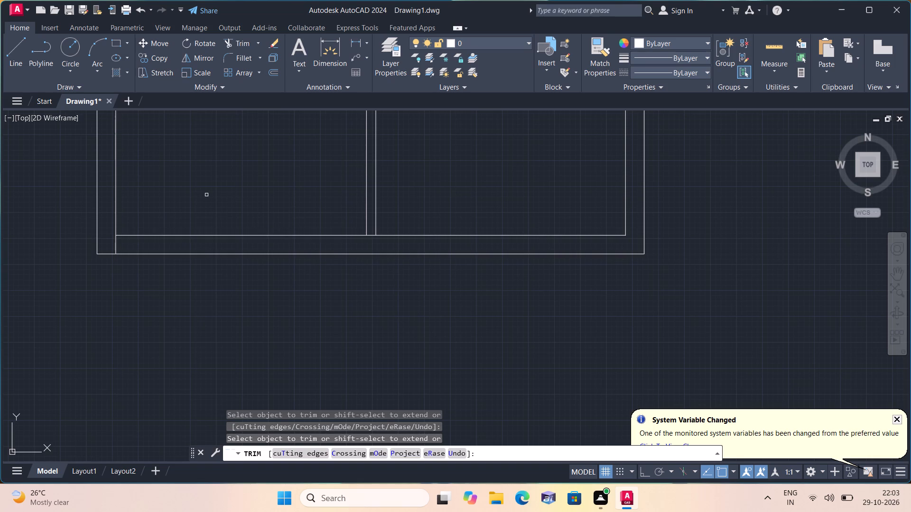
pyautogui.click(111, 248)
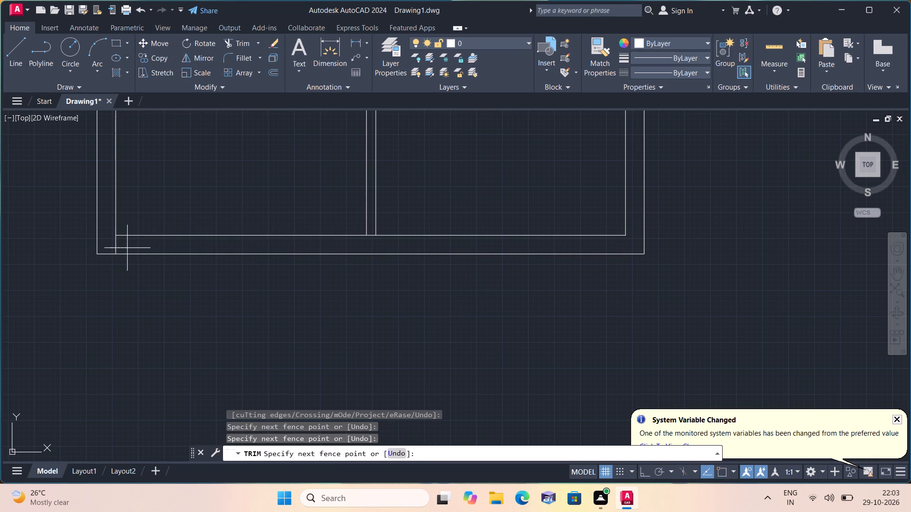
pyautogui.click(132, 248)
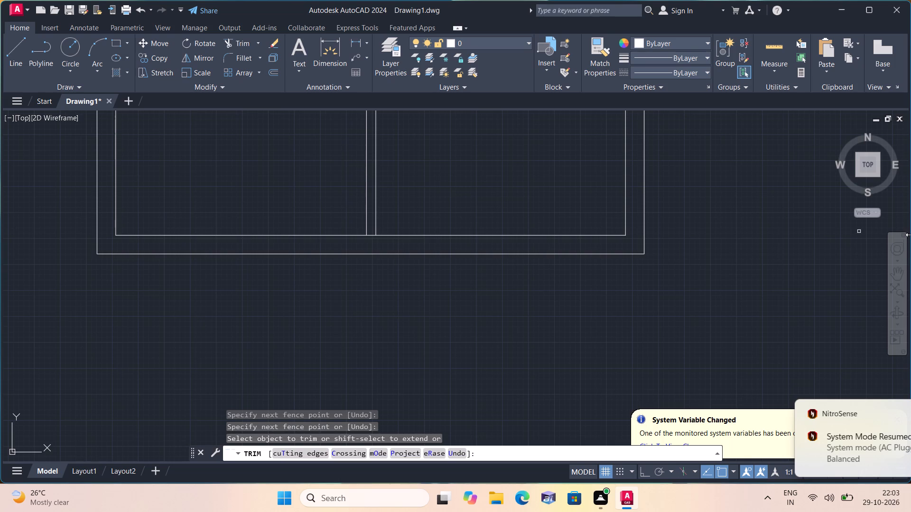
pyautogui.scroll(-1, 585, 287)
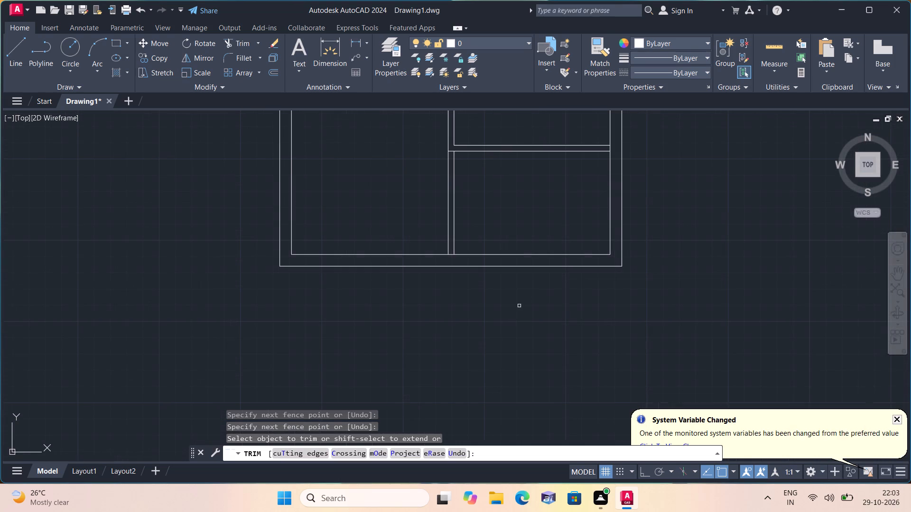
pyautogui.moveTo(509, 303); pyautogui.dragTo(543, 398, button='middle')
pyautogui.scroll(1, 493, 358)
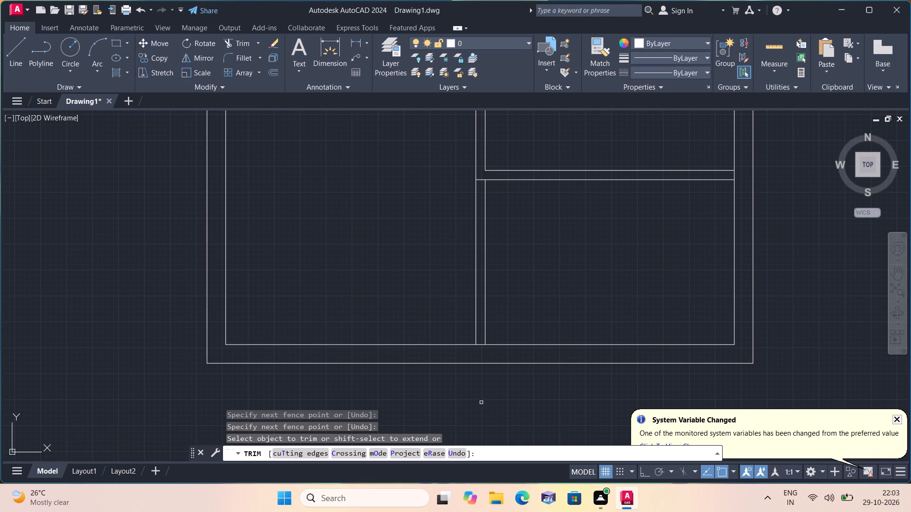
pyautogui.scroll(-1, 476, 402)
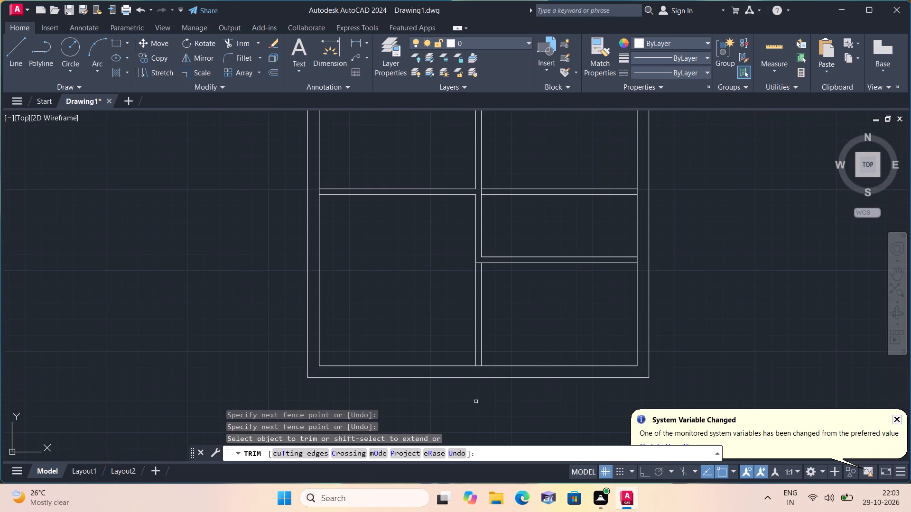
pyautogui.press('space')
# Draw a closed upright rectangle 9" wide and 3' high with Ortho on, in the empty space left of the plan.
pyautogui.write('l')
pyautogui.press('space')
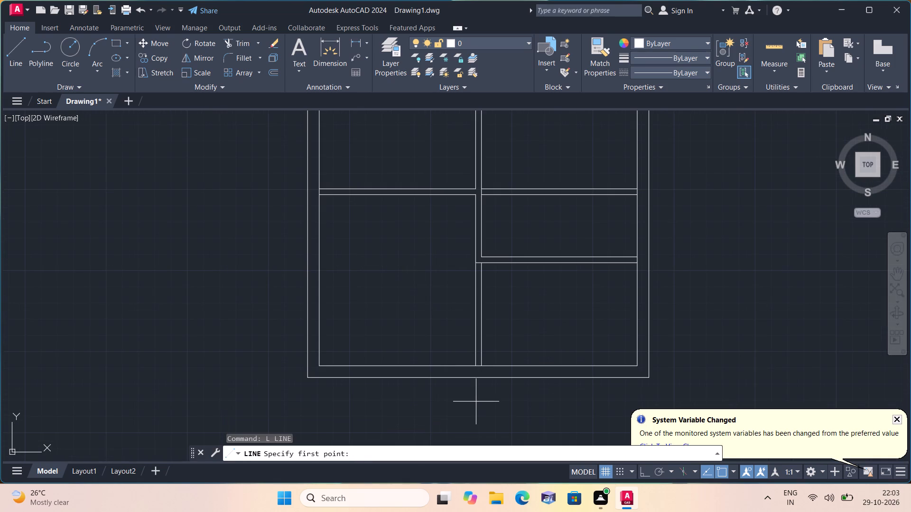
pyautogui.press('F8')
pyautogui.scroll(-1, 451, 379)
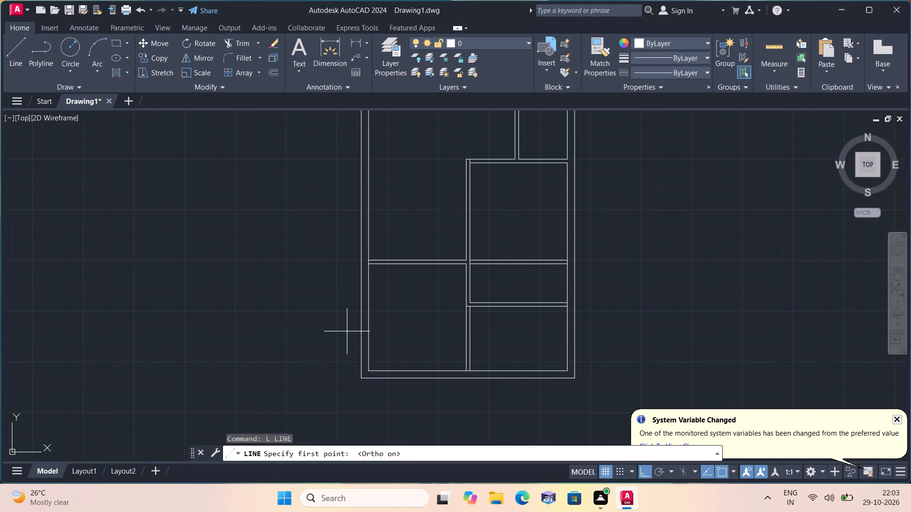
pyautogui.moveTo(288, 325); pyautogui.dragTo(355, 450, button='middle')
pyautogui.click(353, 270)
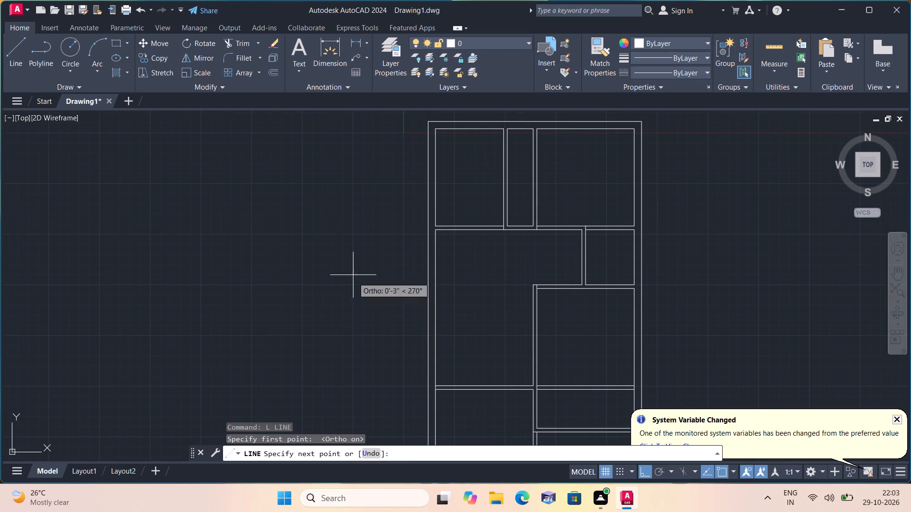
pyautogui.write("3'")
pyautogui.press('space')
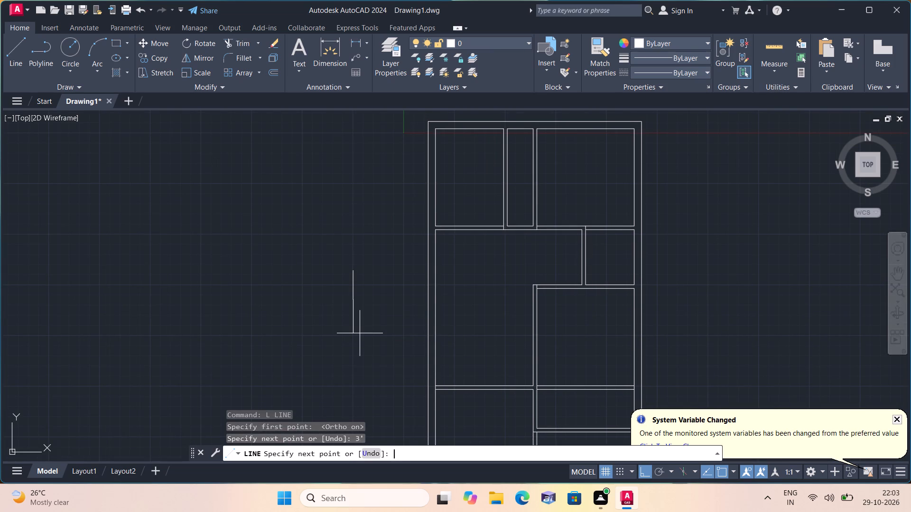
pyautogui.write('9"')
pyautogui.press('space')
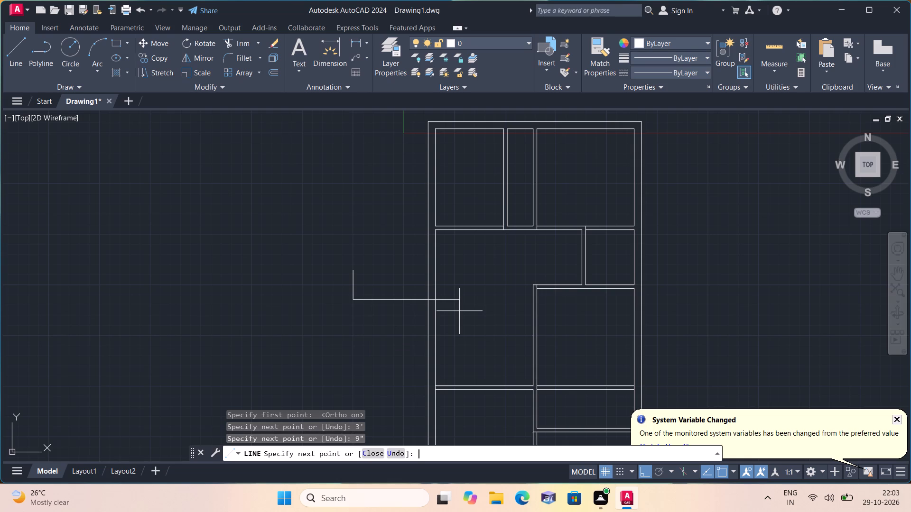
pyautogui.write("3'")
pyautogui.press('space')
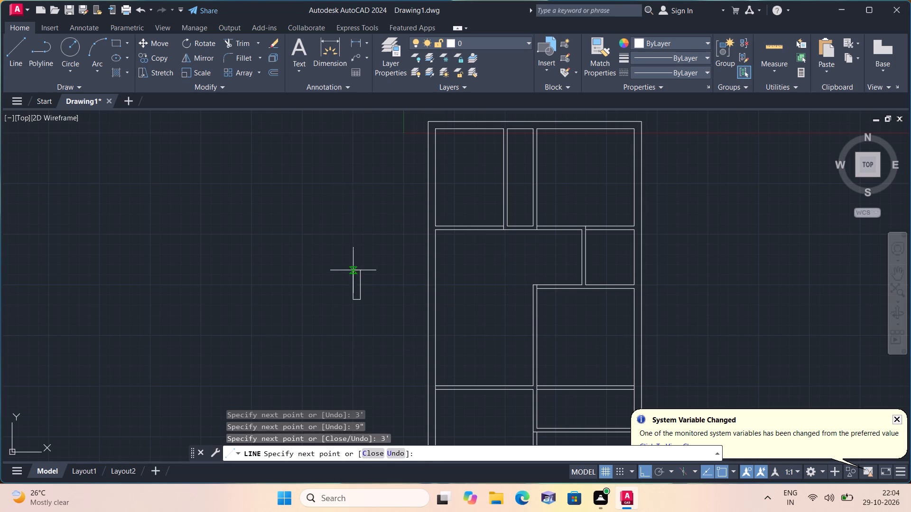
pyautogui.scroll(1, 350, 269)
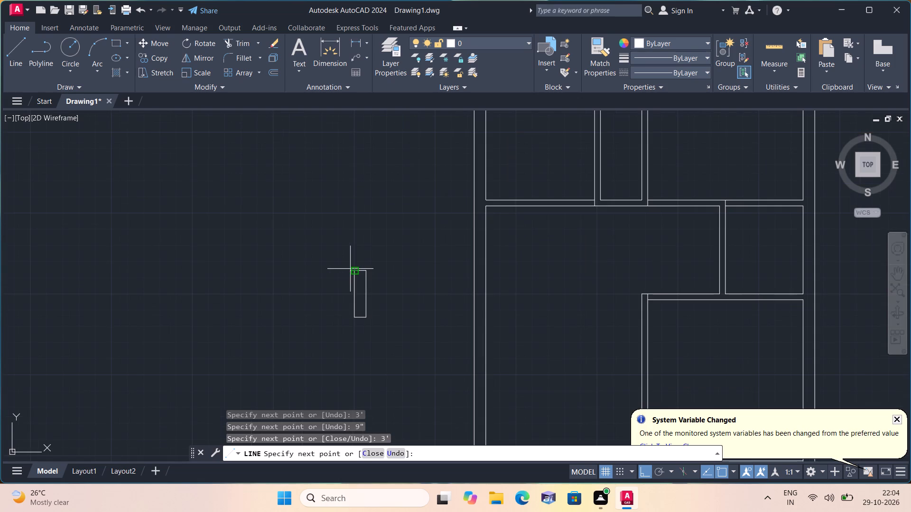
pyautogui.click(354, 269)
pyautogui.press('space')
# Draw a vertical centre line through the 3' rectangle between the midpoints of its short sides.
pyautogui.scroll(2, 361, 282)
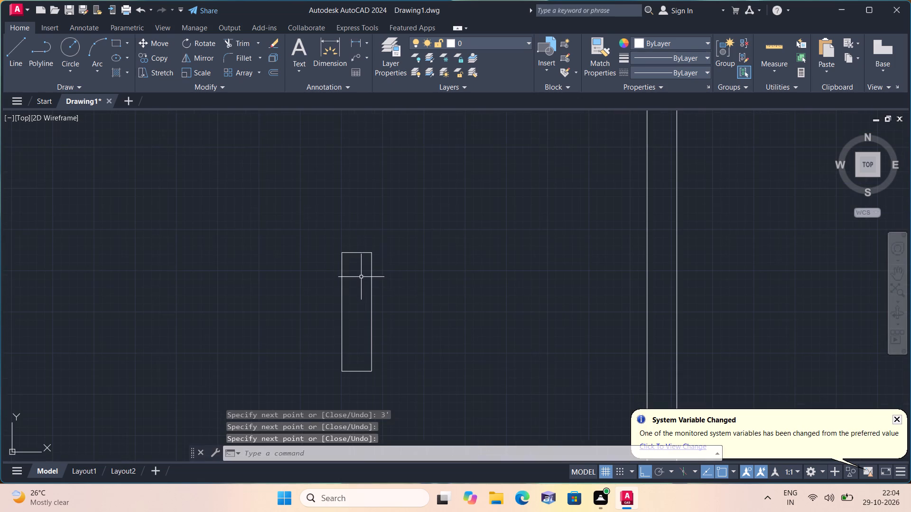
pyautogui.press('space')
pyautogui.click(357, 256)
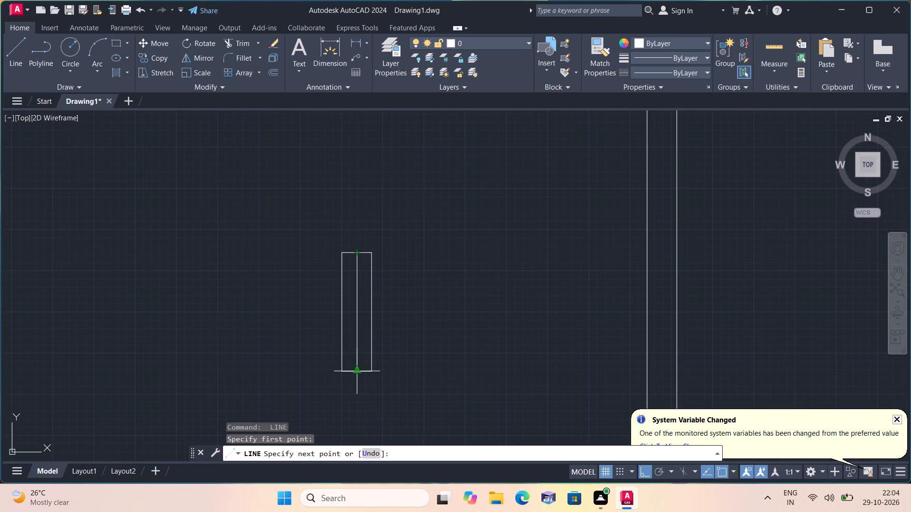
pyautogui.click(358, 369)
pyautogui.press('space')
# Draw a second closed upright rectangle 9" wide and 2' high between the first rectangle and the plan.
pyautogui.scroll(-1, 433, 276)
pyautogui.press('space')
pyautogui.moveTo(441, 274); pyautogui.dragTo(475, 340)
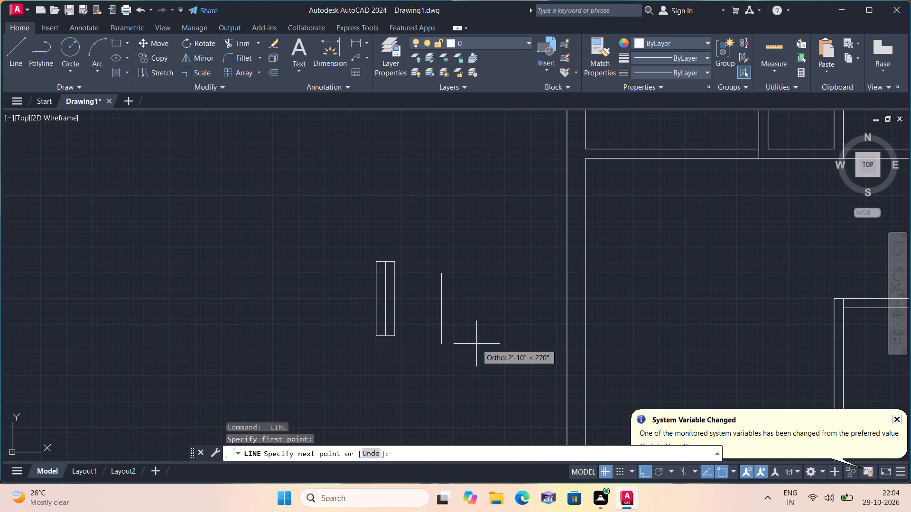
pyautogui.write("2'")
pyautogui.press('space')
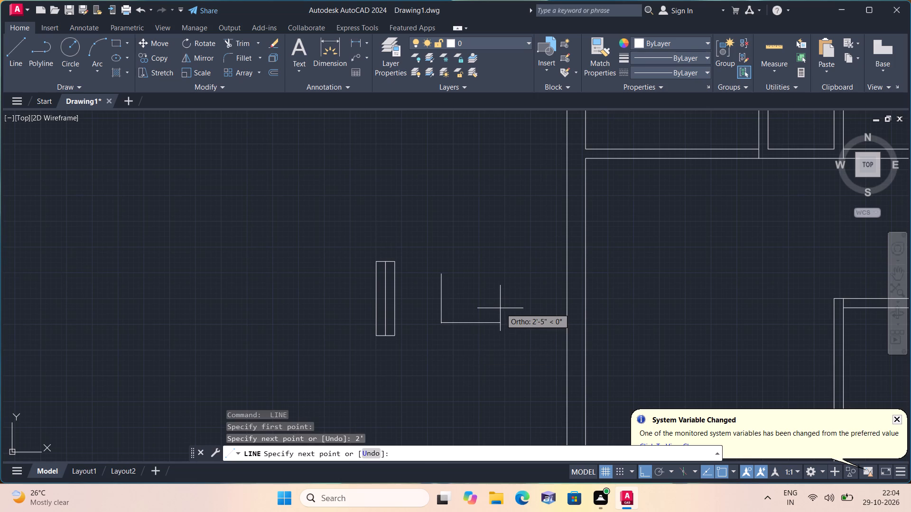
pyautogui.press('9')
pyautogui.write('"')
pyautogui.press('space')
pyautogui.write("2'")
pyautogui.press('space')
pyautogui.click(442, 273)
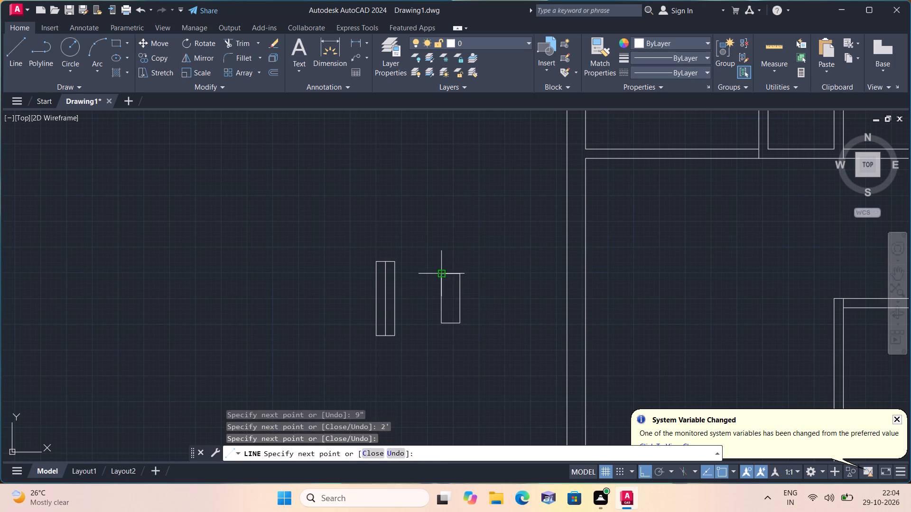
pyautogui.press('space')
# Draw a vertical centre line through the 2' rectangle between the midpoints of its short sides.
pyautogui.press('space')
pyautogui.moveTo(453, 273); pyautogui.dragTo(452, 281)
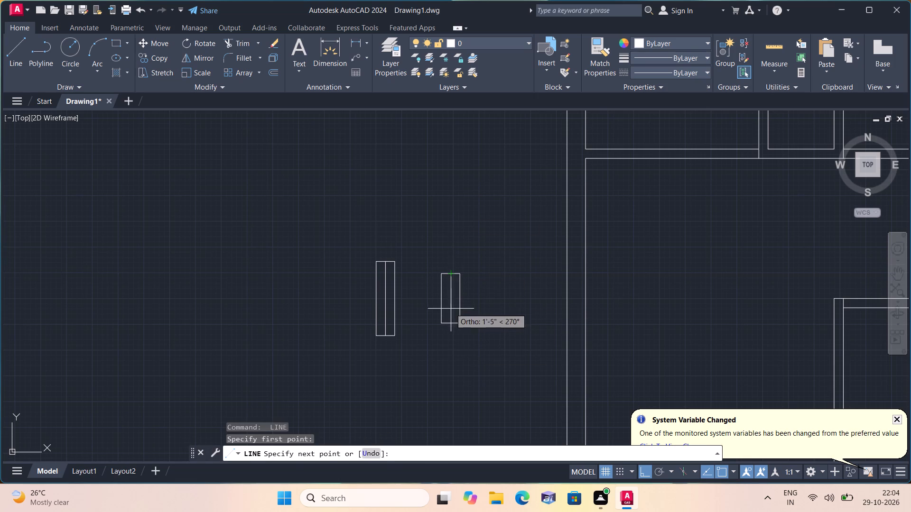
pyautogui.click(454, 321)
pyautogui.press('space')
# Draw a closed horizontal rectangle 3' long and 4.5" high in the empty space below the two upright window symbols.
pyautogui.scroll(-1, 454, 302)
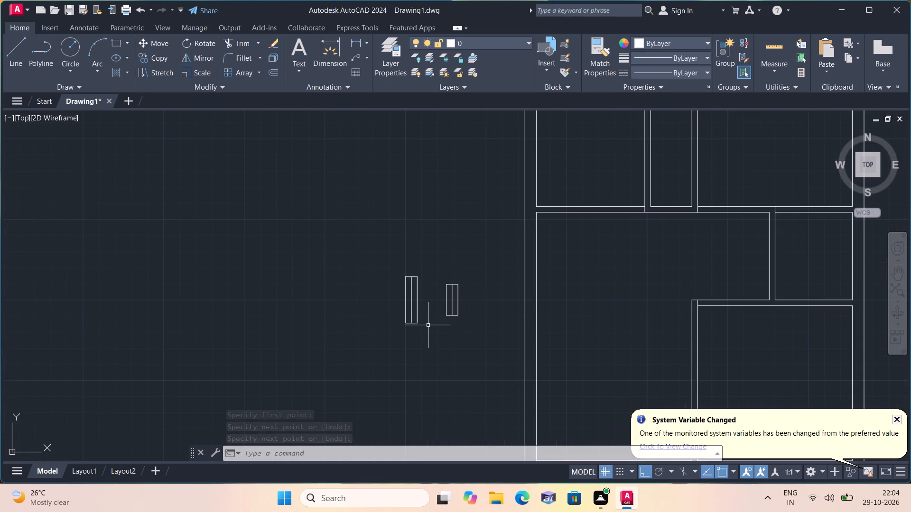
pyautogui.press('l')
pyautogui.press('space')
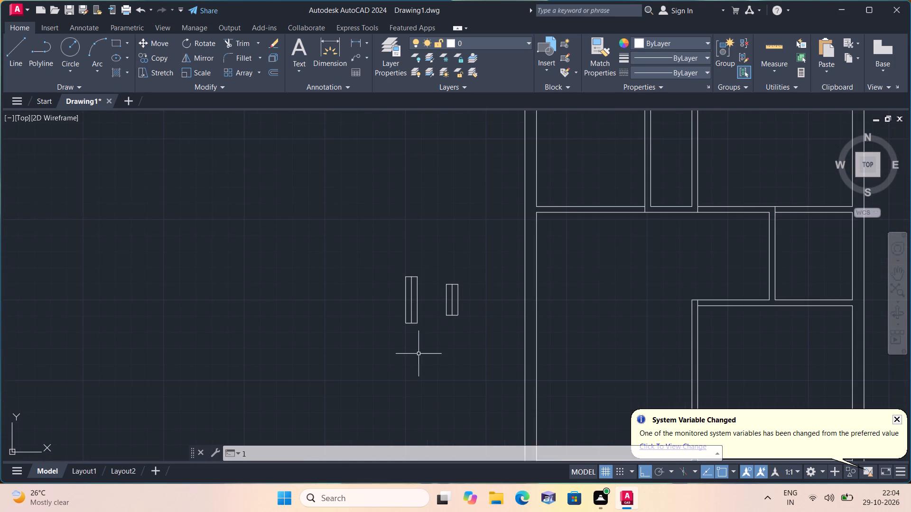
pyautogui.click(367, 369)
pyautogui.write('4.5"')
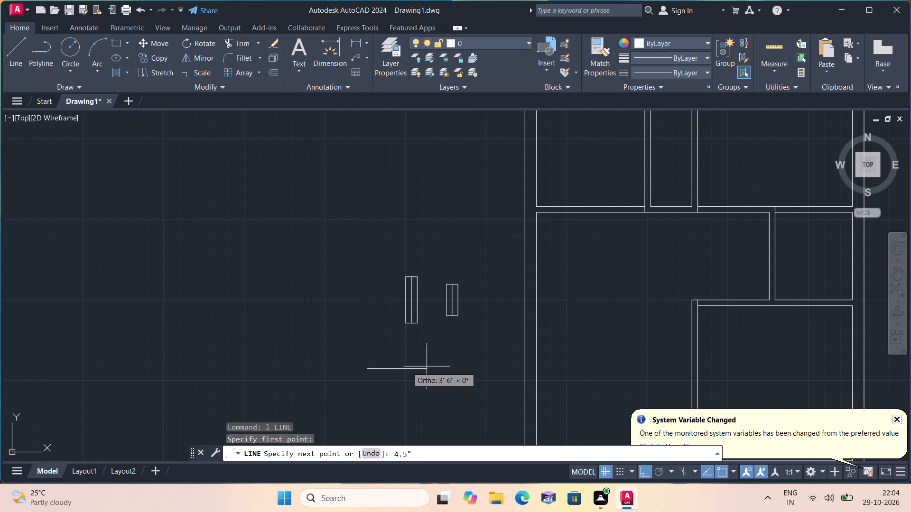
pyautogui.press('space')
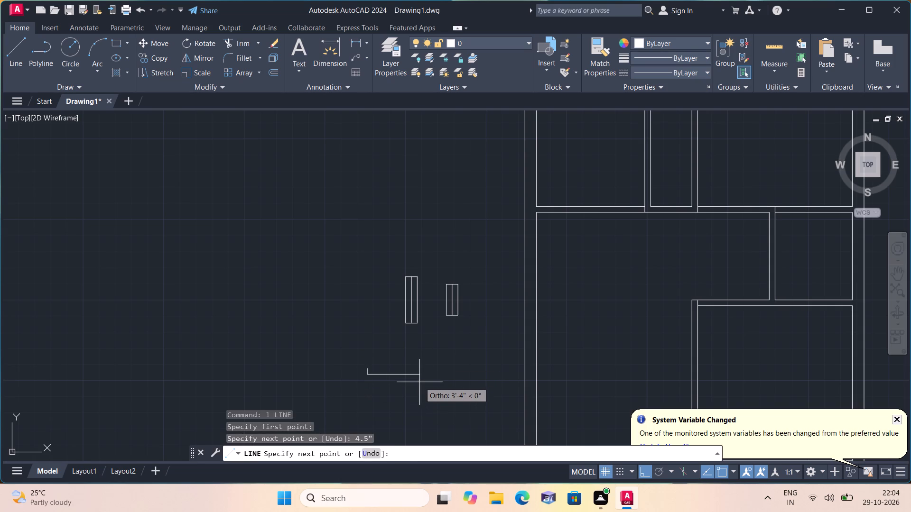
pyautogui.press('3')
pyautogui.write("'")
pyautogui.press('space')
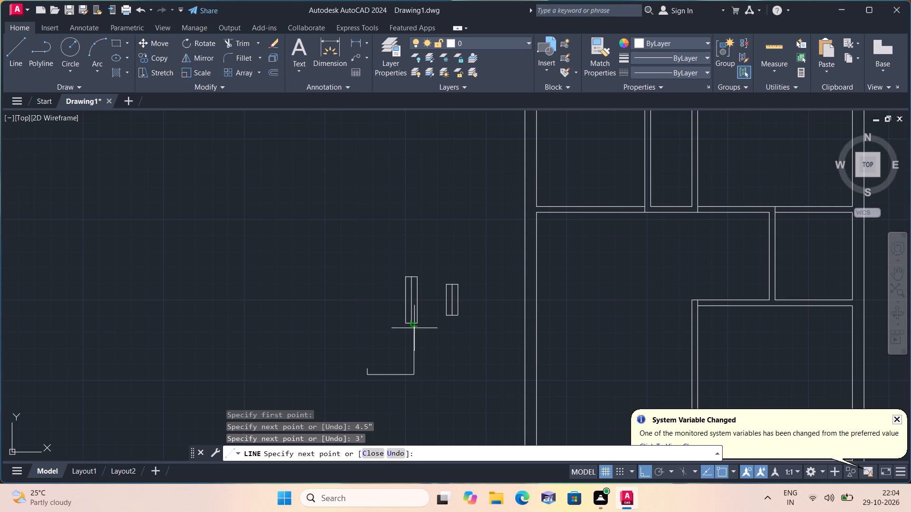
pyautogui.write('4.5"')
pyautogui.press('space')
pyautogui.scroll(1, 373, 368)
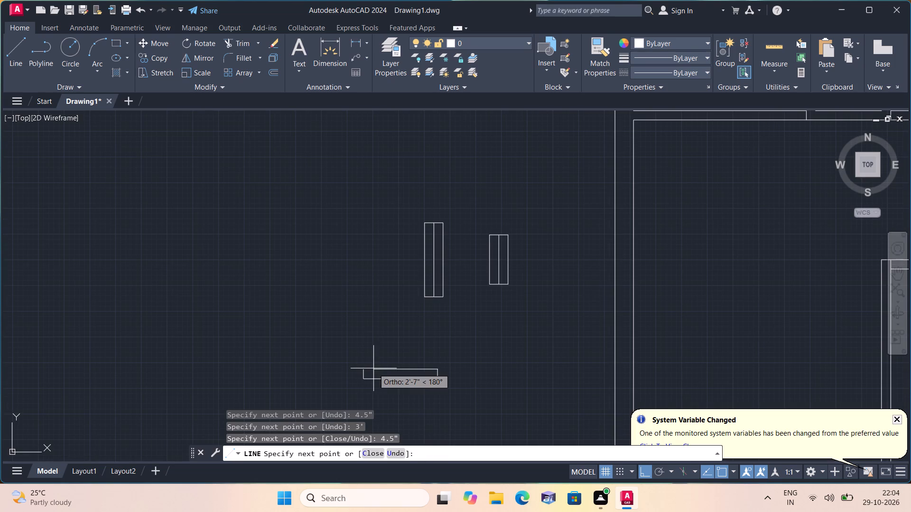
pyautogui.click(364, 368)
pyautogui.press('space')
# Draw a horizontal centre line through the 4.5" high rectangle between the midpoints of its short sides.
pyautogui.scroll(2, 368, 372)
pyautogui.press('space')
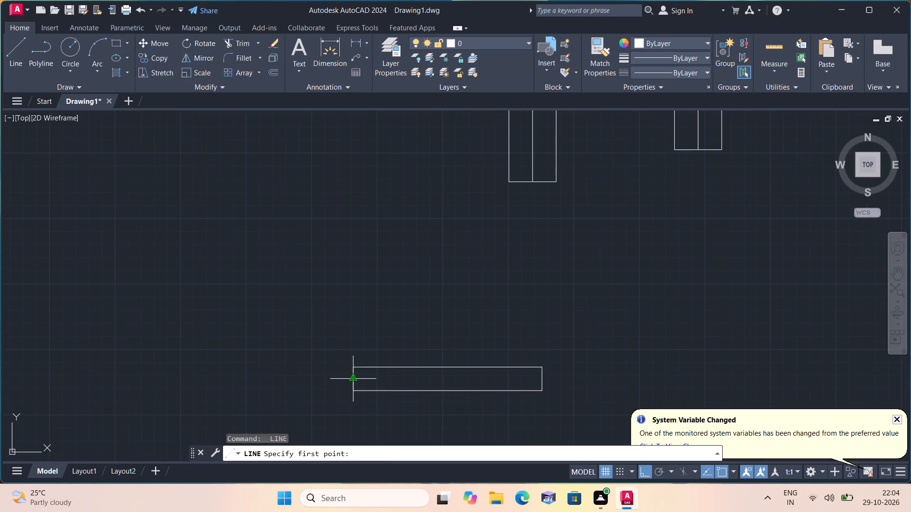
pyautogui.click(354, 380)
pyautogui.click(544, 378)
pyautogui.press('space')
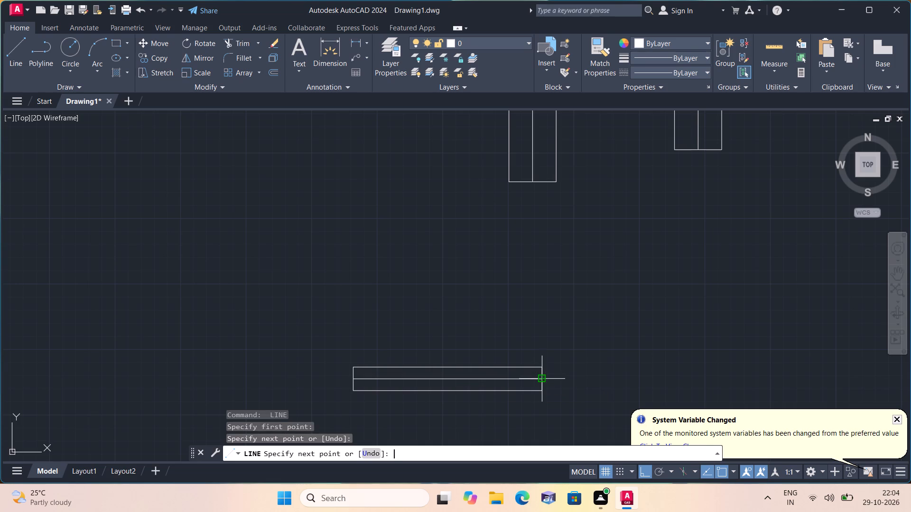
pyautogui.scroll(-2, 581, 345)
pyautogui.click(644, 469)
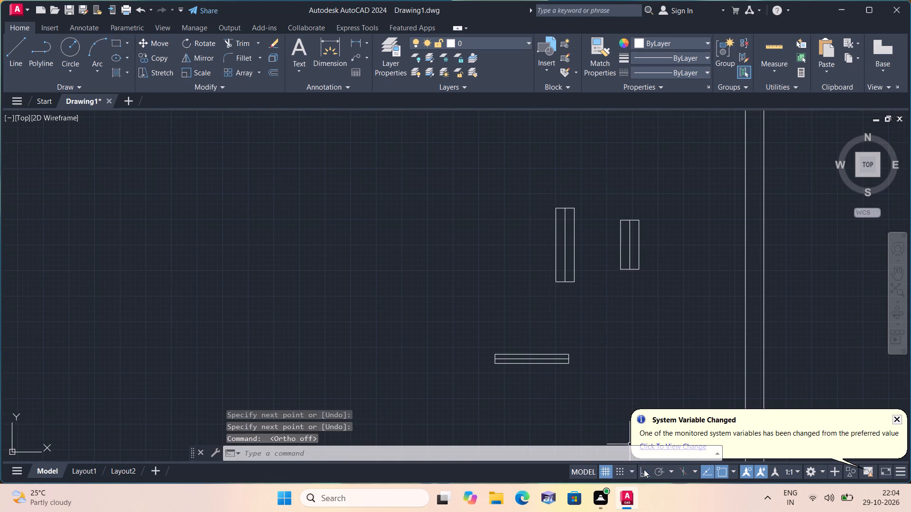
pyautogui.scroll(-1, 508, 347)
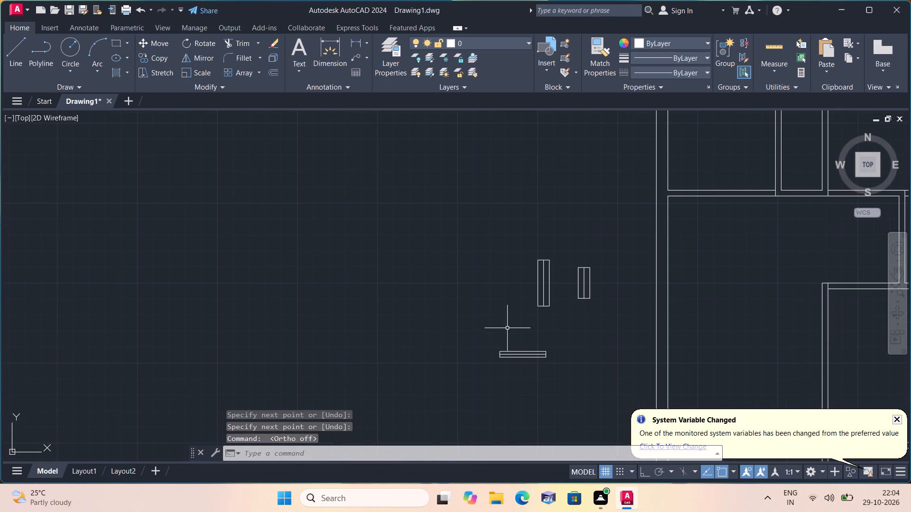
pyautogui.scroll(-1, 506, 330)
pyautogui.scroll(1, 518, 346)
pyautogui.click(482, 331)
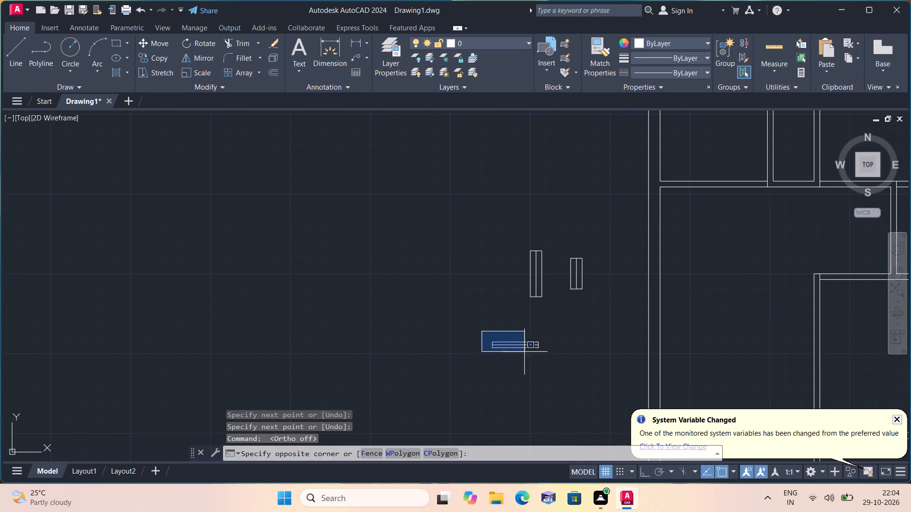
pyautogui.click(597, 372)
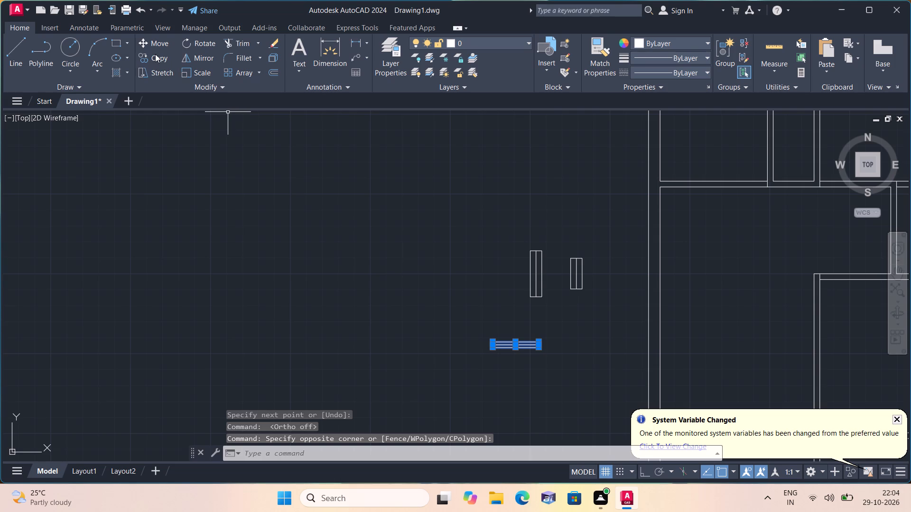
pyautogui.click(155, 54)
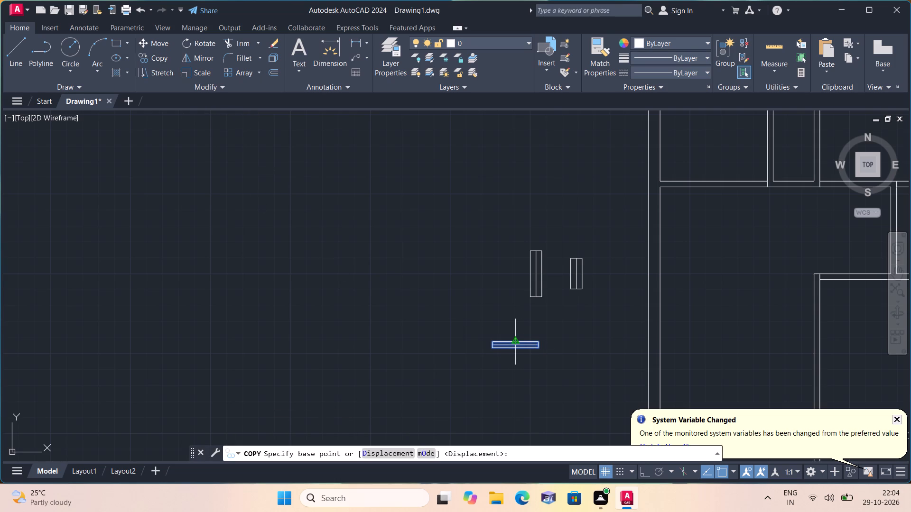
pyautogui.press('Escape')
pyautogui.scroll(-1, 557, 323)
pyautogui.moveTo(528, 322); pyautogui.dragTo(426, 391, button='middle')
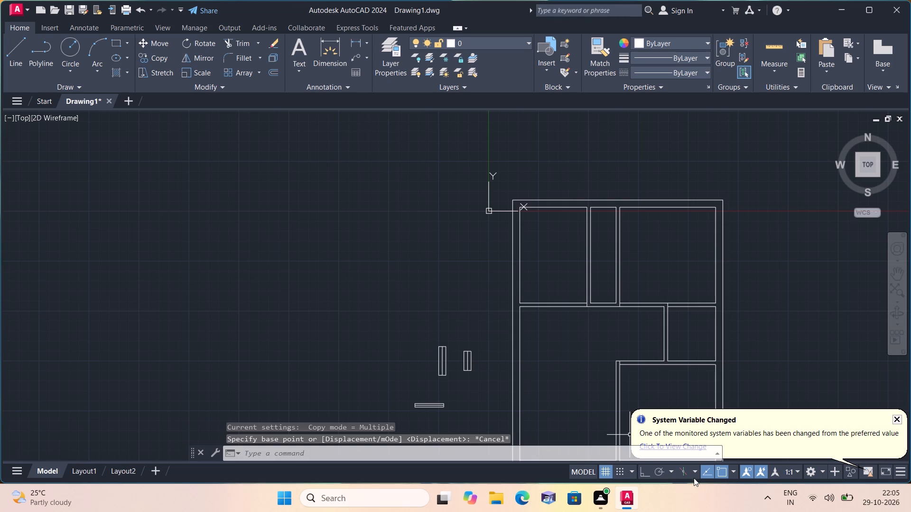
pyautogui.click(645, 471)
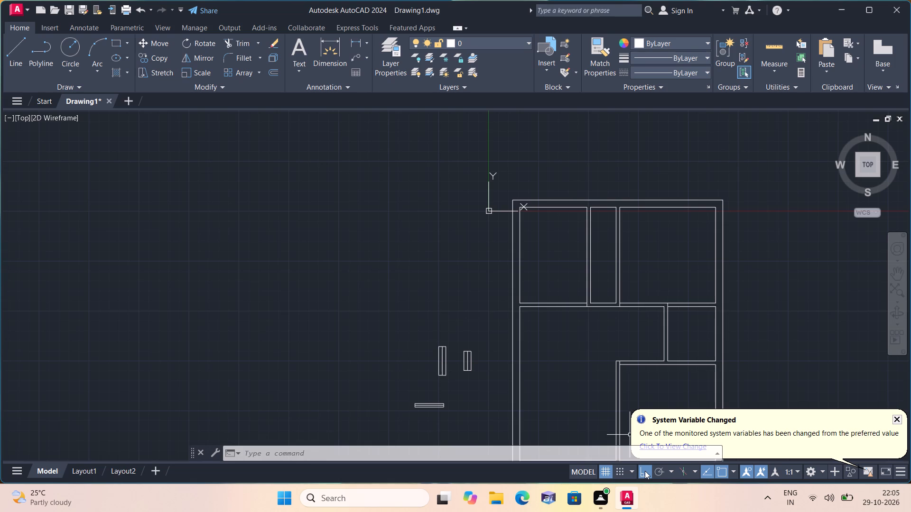
# Mark a 3' door opening in the top-left room's bottom wall, measured leftward from its bottom-right corner, with a jamb line across the wall.
pyautogui.scroll(-1, 623, 404)
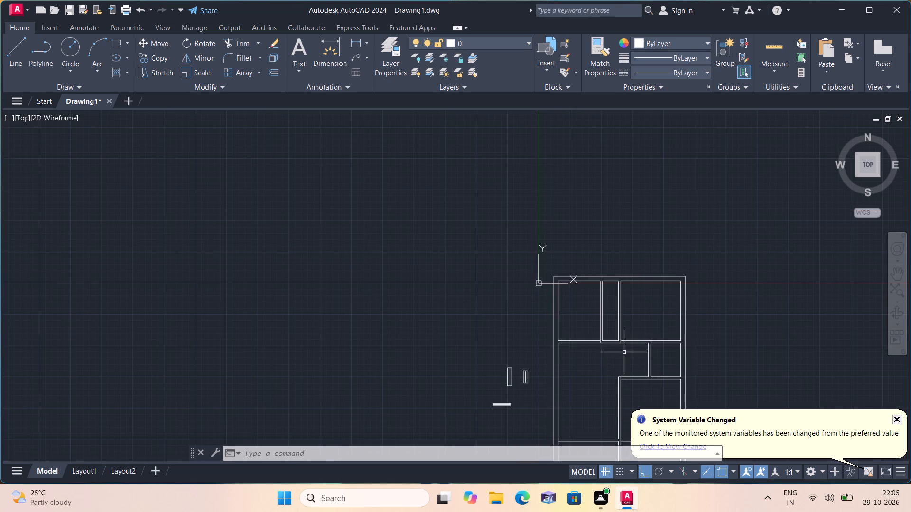
pyautogui.moveTo(696, 349); pyautogui.dragTo(539, 325, button='middle')
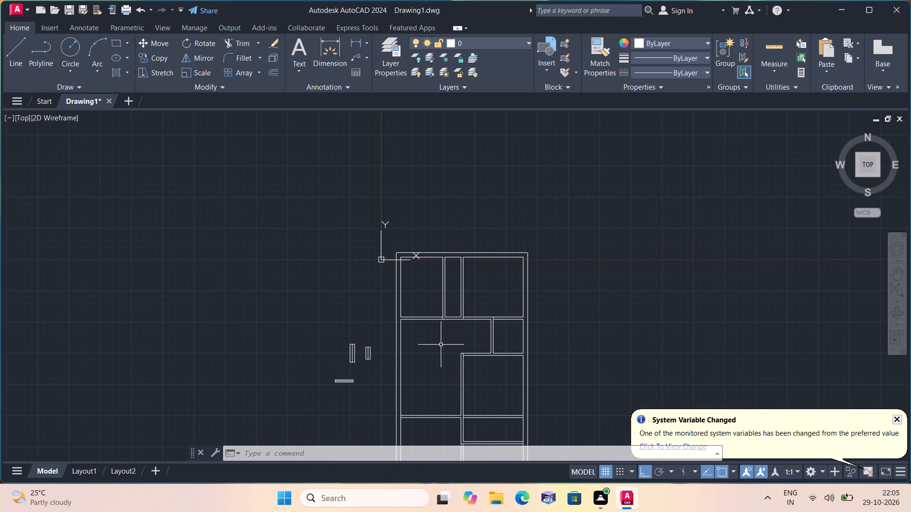
pyautogui.scroll(2, 441, 345)
pyautogui.moveTo(438, 343); pyautogui.dragTo(565, 364, button='middle')
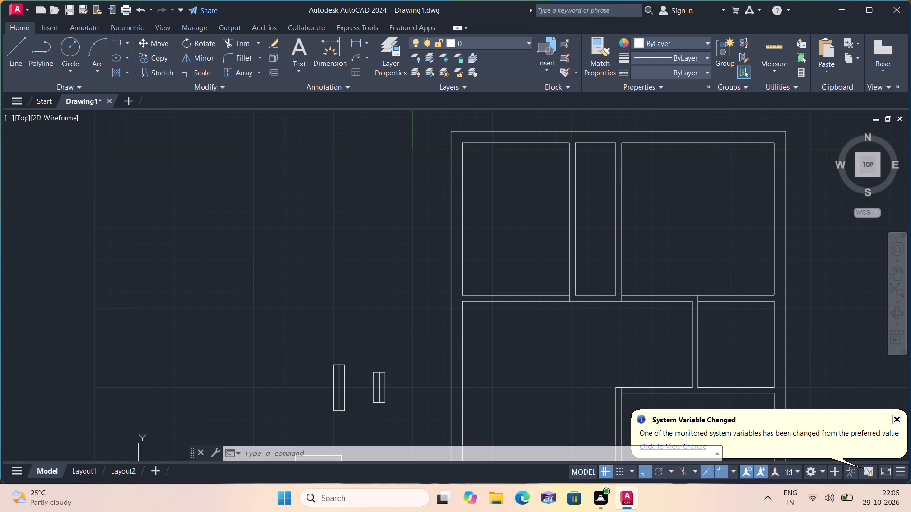
pyautogui.write('l')
pyautogui.press('space')
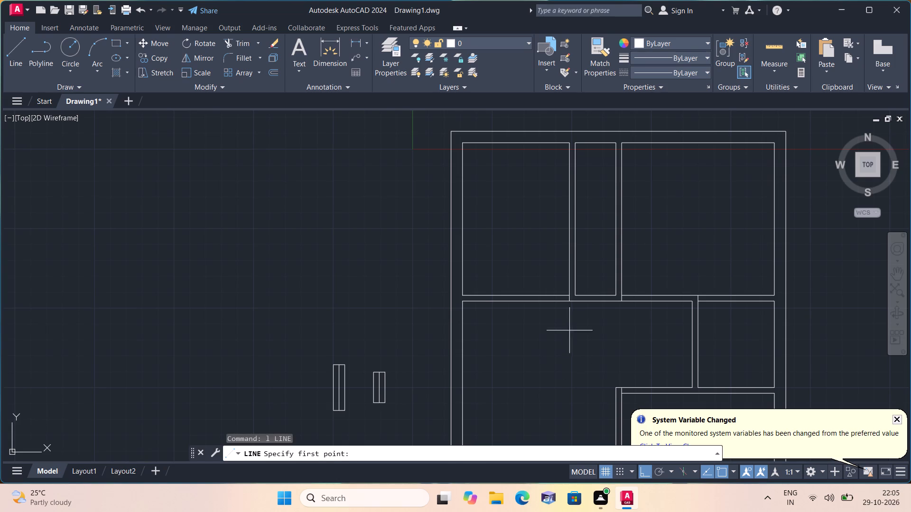
pyautogui.scroll(2, 560, 290)
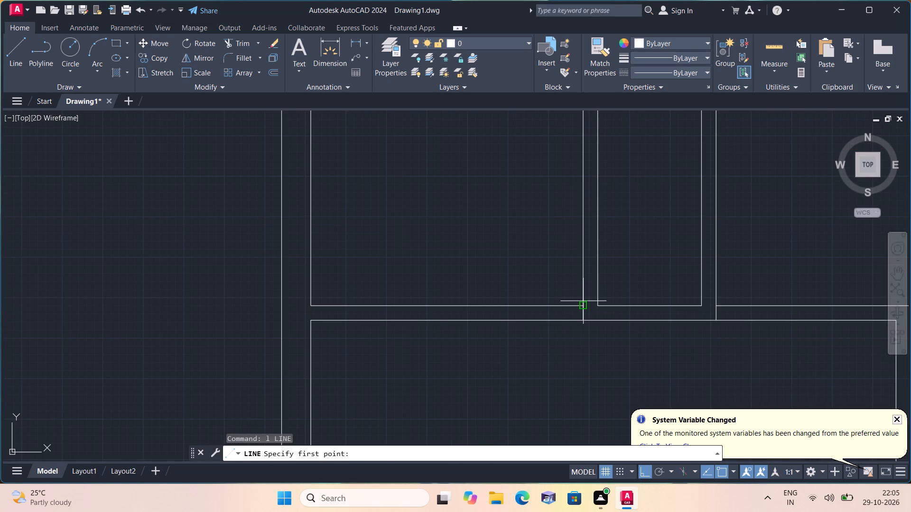
pyautogui.click(583, 304)
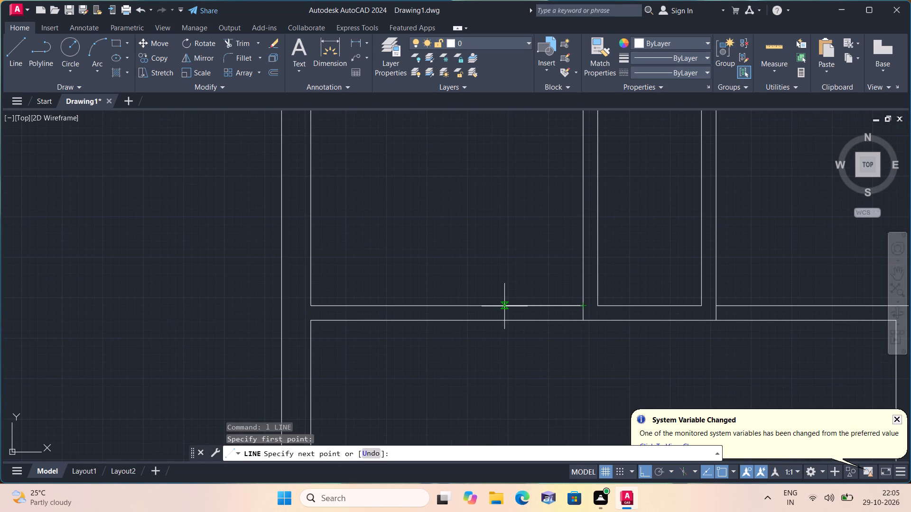
pyautogui.write("3'")
pyautogui.press('space')
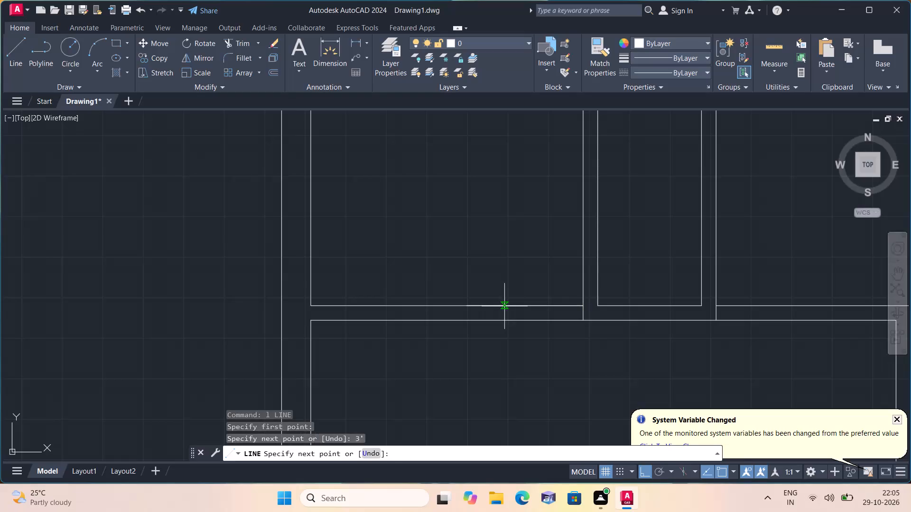
pyautogui.click(465, 323)
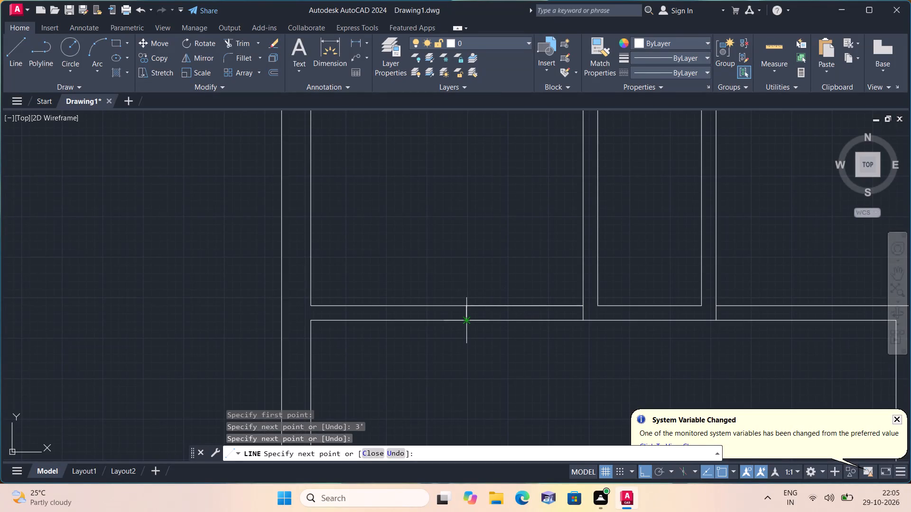
pyautogui.press('space')
# Trim both wall face lines between the jamb line and the partition to open the 3' doorway in the top-left room's bottom wall.
pyautogui.write('trim')
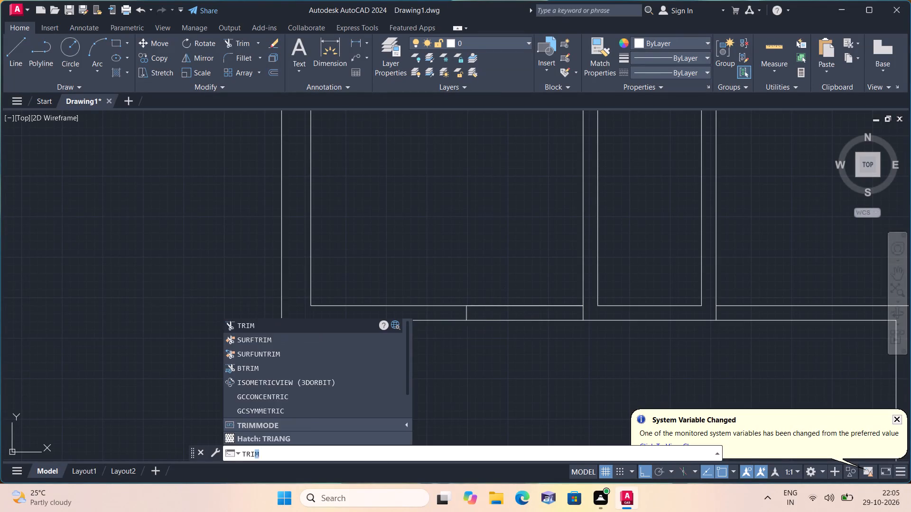
pyautogui.press('space')
pyautogui.moveTo(496, 286); pyautogui.dragTo(519, 340)
pyautogui.scroll(-2, 519, 340)
pyautogui.moveTo(511, 342); pyautogui.dragTo(468, 371, button='middle')
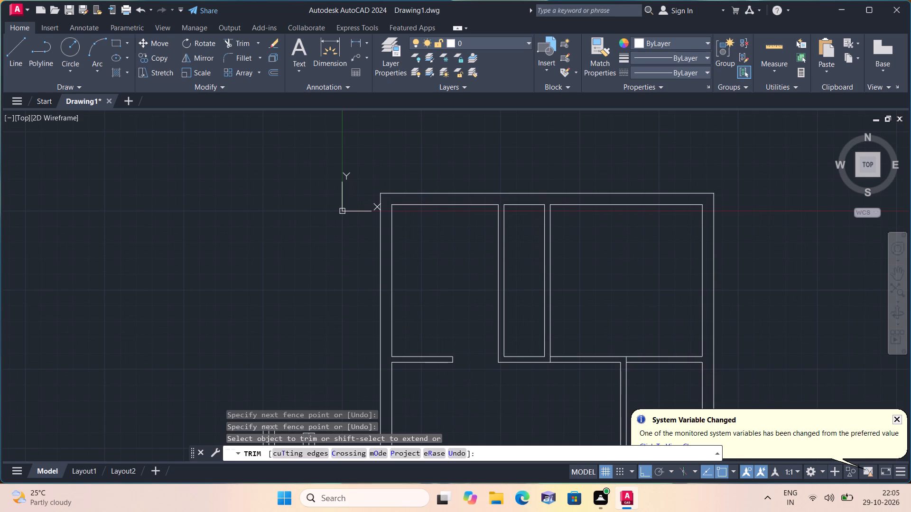
pyautogui.press('space')
# Draw two short lines across the partition between the top-left room and the narrow middle room, marking an opening in its lower half.
pyautogui.write('l')
pyautogui.press('space')
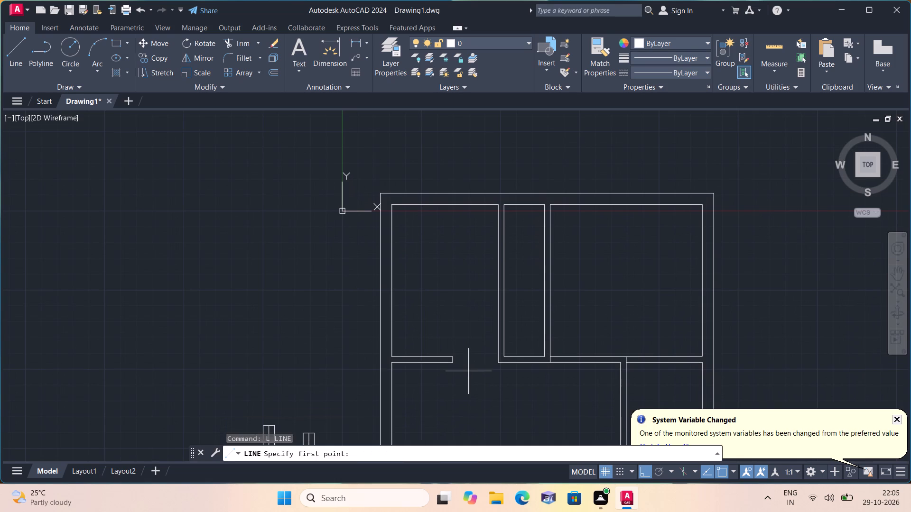
pyautogui.click(498, 309)
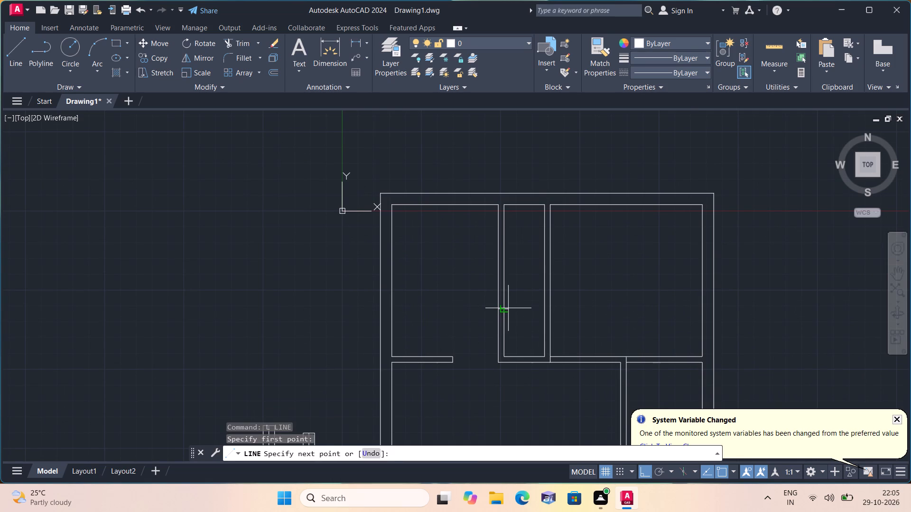
pyautogui.click(504, 310)
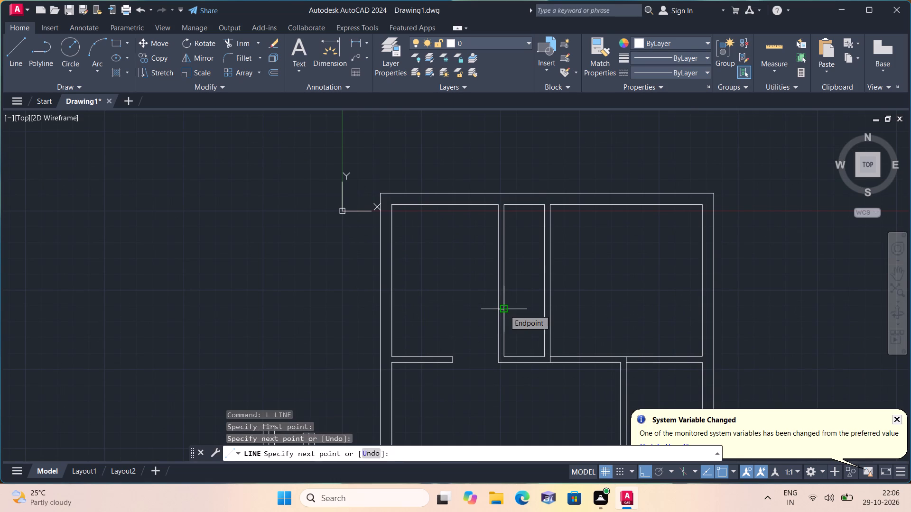
pyautogui.press('space')
pyautogui.press('space')
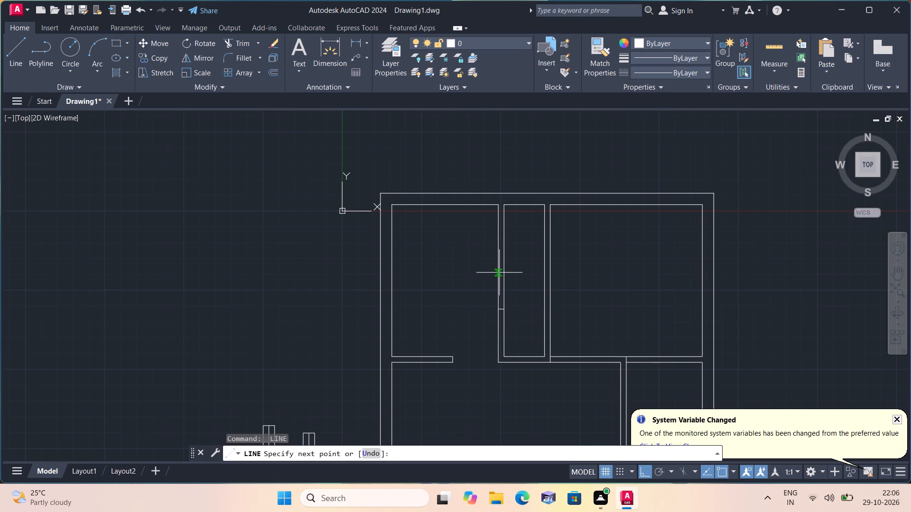
pyautogui.click(499, 273)
pyautogui.click(508, 274)
pyautogui.press('space')
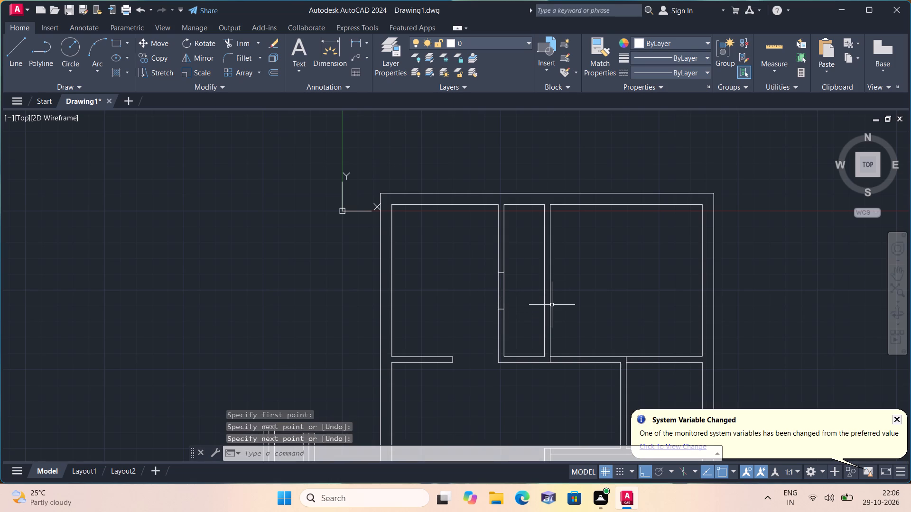
# Mark a 3' door opening in the top-right room's bottom wall, measured rightward from its bottom-left corner, with a jamb line across the wall.
pyautogui.write('l')
pyautogui.press('space')
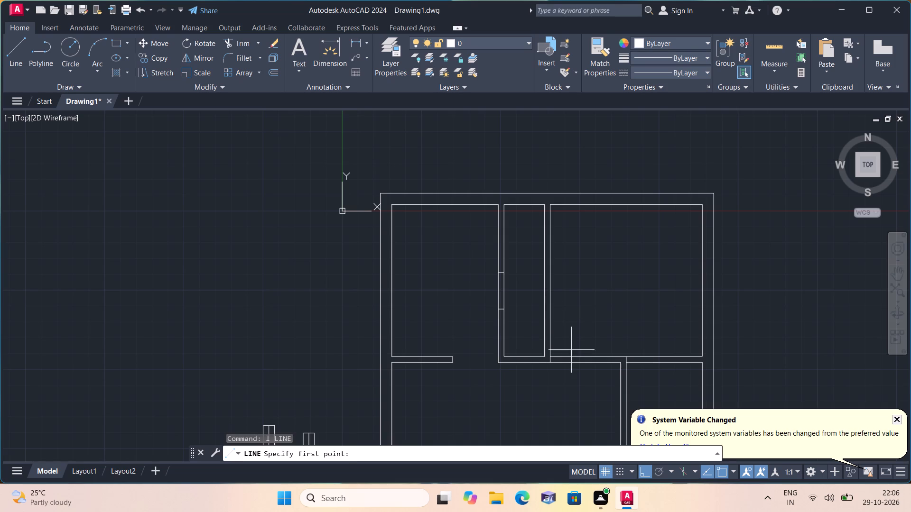
pyautogui.scroll(1, 575, 352)
pyautogui.click(538, 360)
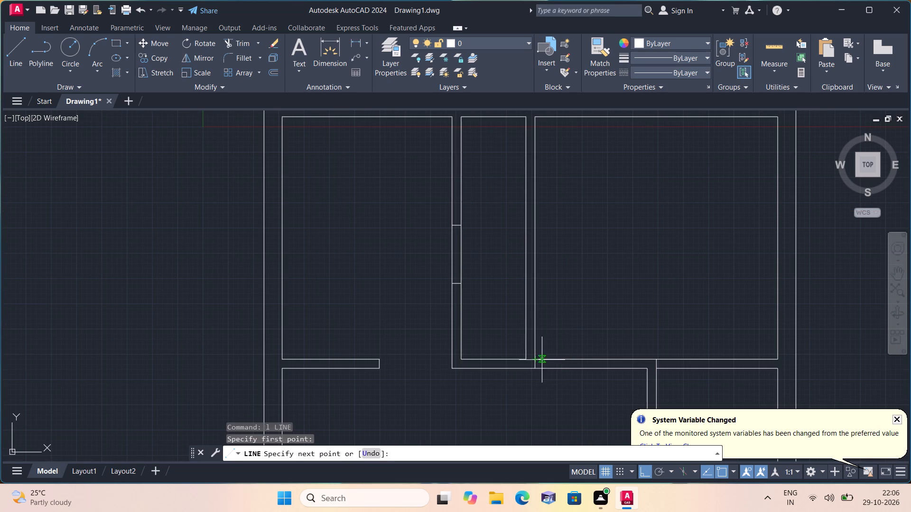
pyautogui.write("3'")
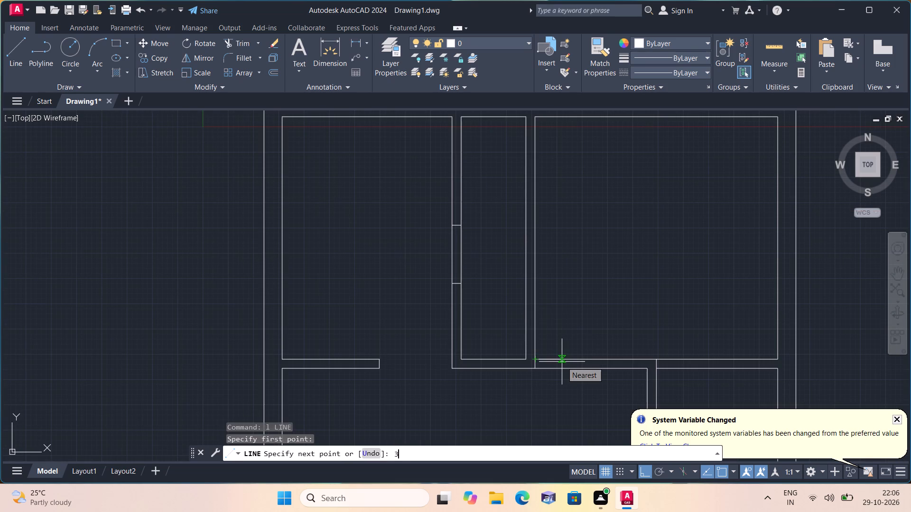
pyautogui.press('space')
pyautogui.click(605, 369)
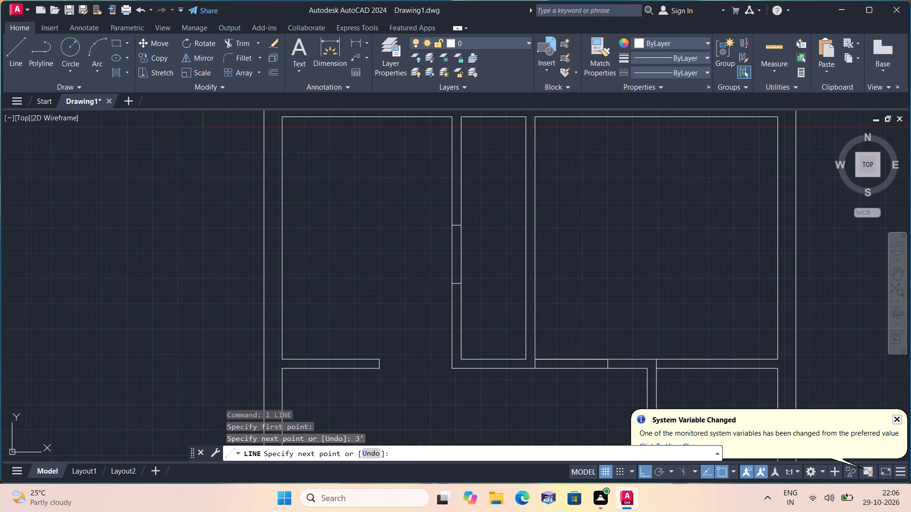
pyautogui.press('space')
# Trim both wall face lines between the room's left partition and the jamb line to open the 3' doorway in the top-right room's bottom wall.
pyautogui.write('trim')
pyautogui.press('space')
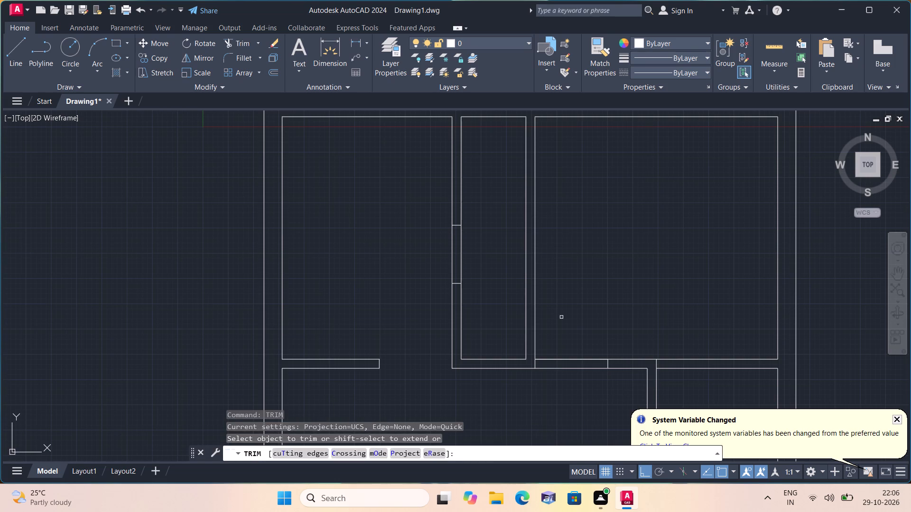
pyautogui.moveTo(561, 315); pyautogui.dragTo(562, 380)
pyautogui.moveTo(558, 411); pyautogui.dragTo(504, 343, button='middle')
pyautogui.scroll(-1, 554, 412)
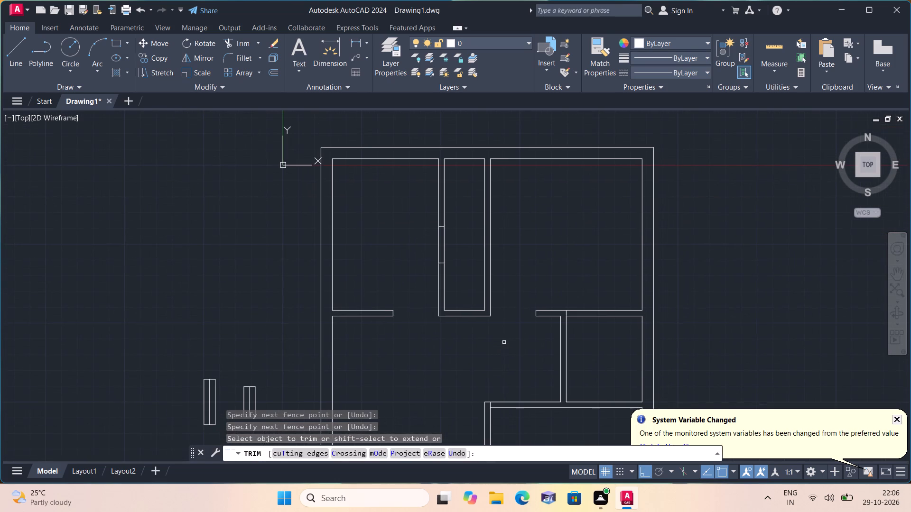
pyautogui.press('space')
# Mark a 2' door opening in the small room's top wall below the top-right room, rightward from its top-left corner, with a jamb line.
pyautogui.write('l')
pyautogui.press('space')
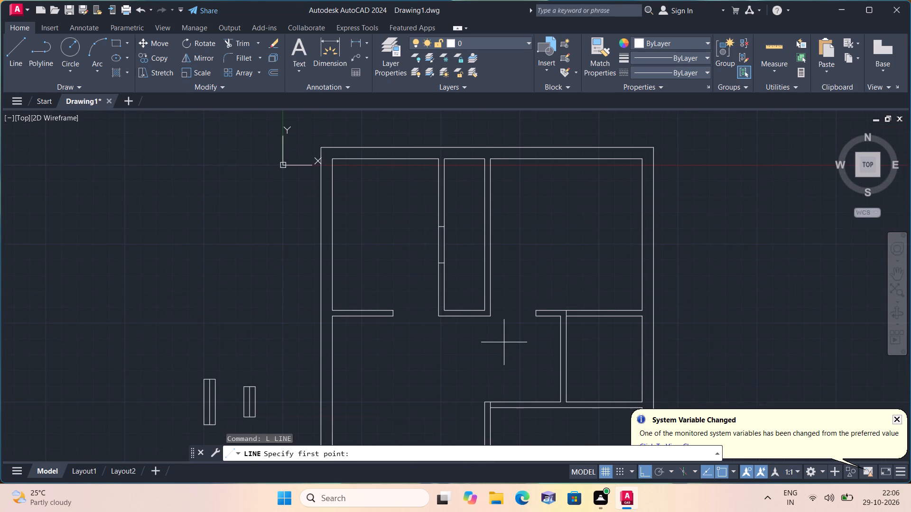
pyautogui.scroll(3, 566, 301)
pyautogui.click(565, 356)
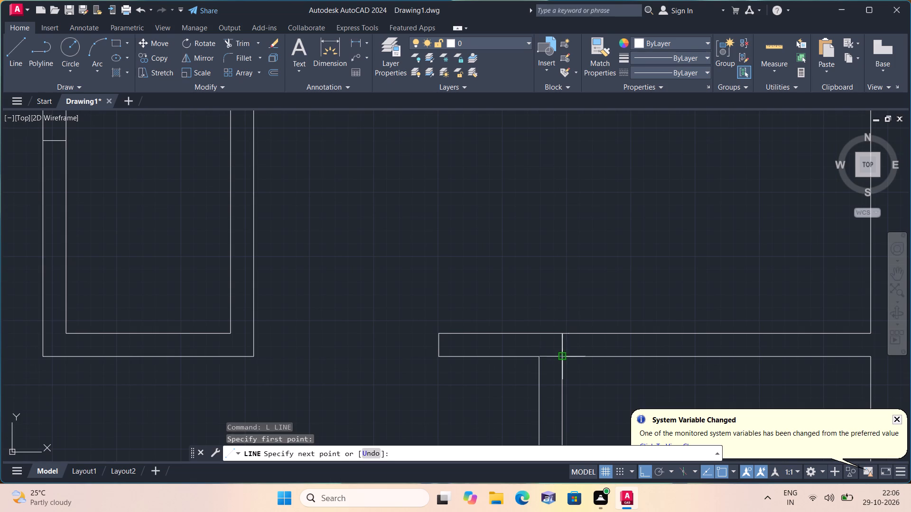
pyautogui.write("2'")
pyautogui.press('space')
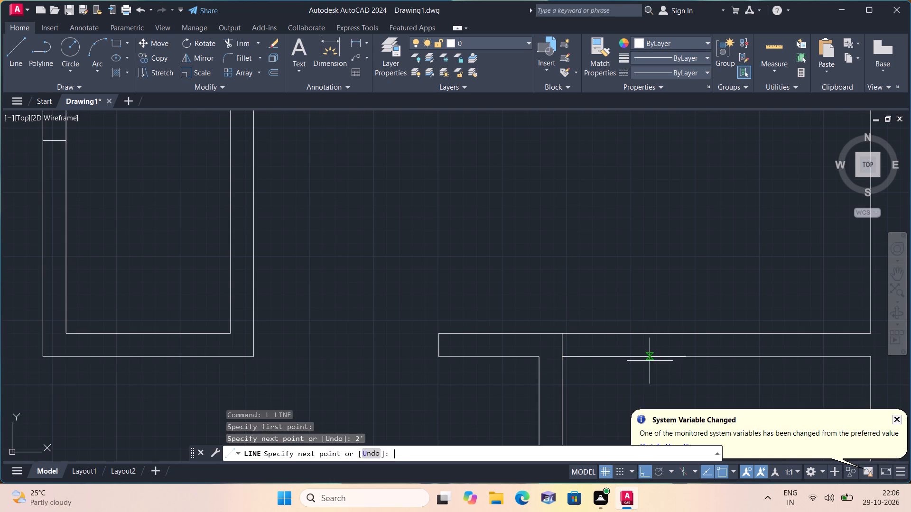
pyautogui.click(687, 332)
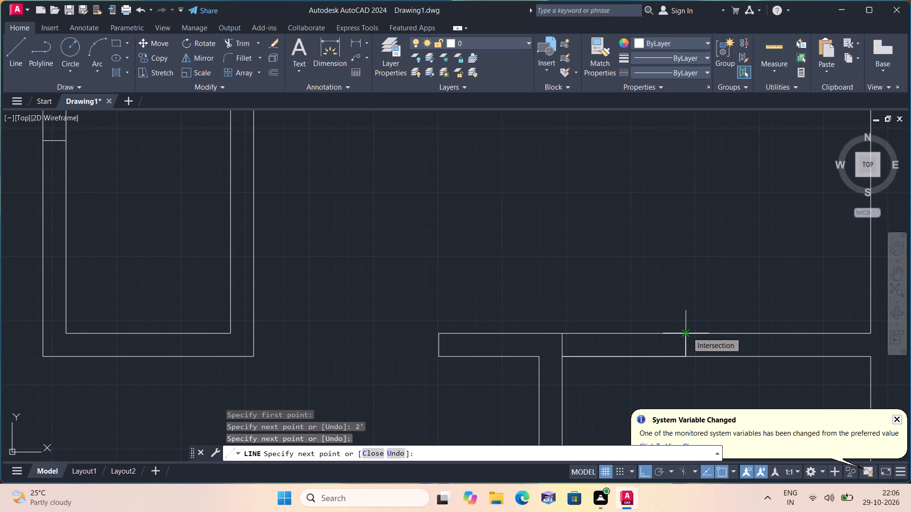
pyautogui.press('space')
# Trim both wall face lines between the partition and the jamb line to open the 2' doorway in the small room's top wall.
pyautogui.write('trim')
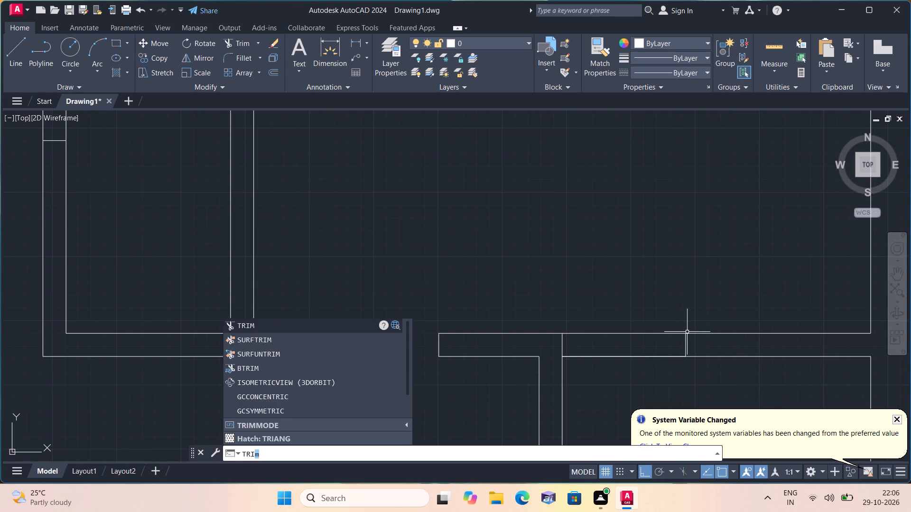
pyautogui.press('space')
pyautogui.moveTo(626, 286); pyautogui.dragTo(623, 353)
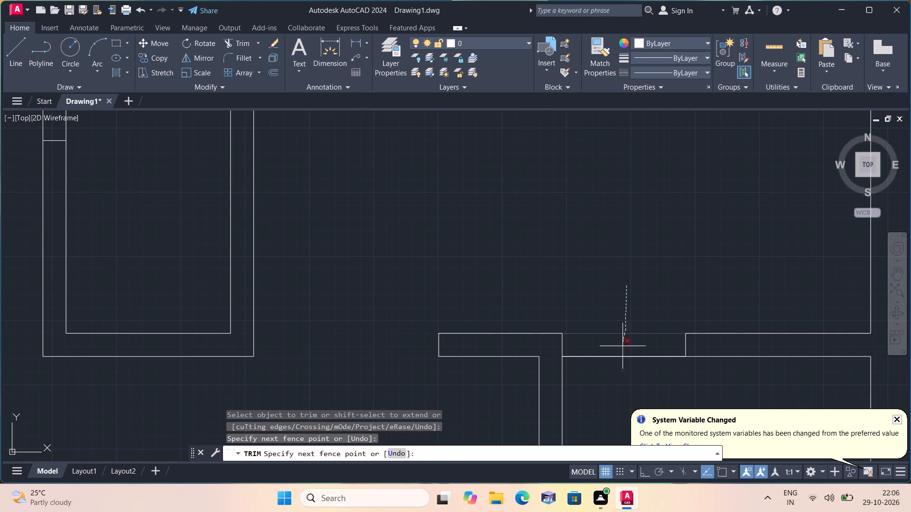
pyautogui.moveTo(623, 353); pyautogui.dragTo(623, 381)
pyautogui.moveTo(621, 379); pyautogui.dragTo(636, 286, button='middle')
pyautogui.scroll(-1, 615, 348)
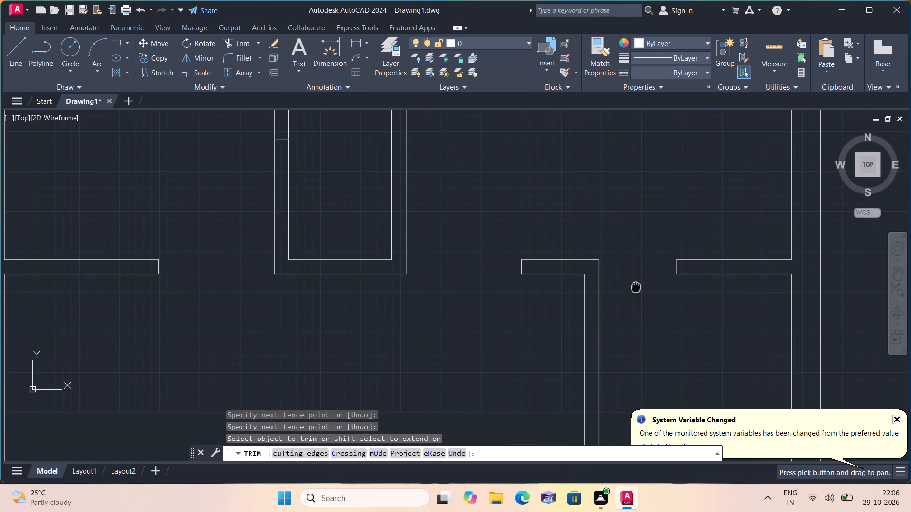
pyautogui.scroll(-1, 634, 276)
pyautogui.moveTo(631, 288); pyautogui.dragTo(635, 258, button='middle')
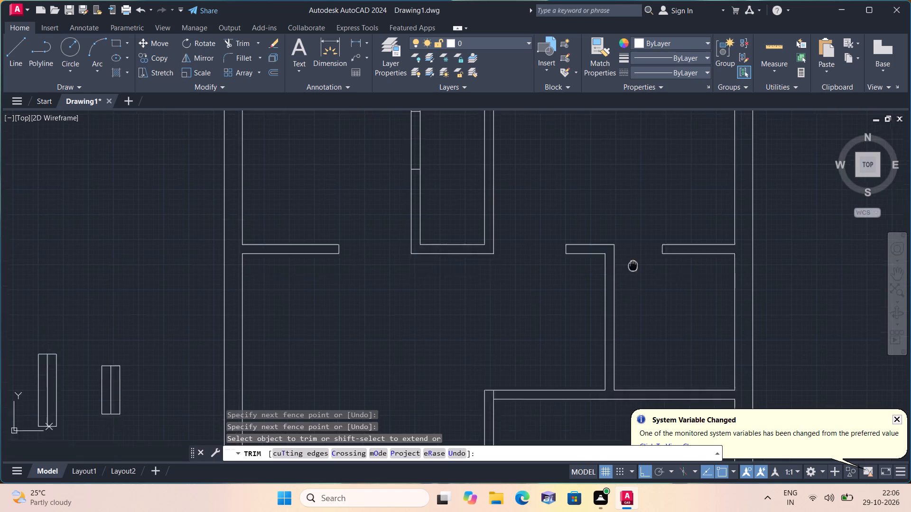
pyautogui.moveTo(635, 258); pyautogui.dragTo(643, 214, button='middle')
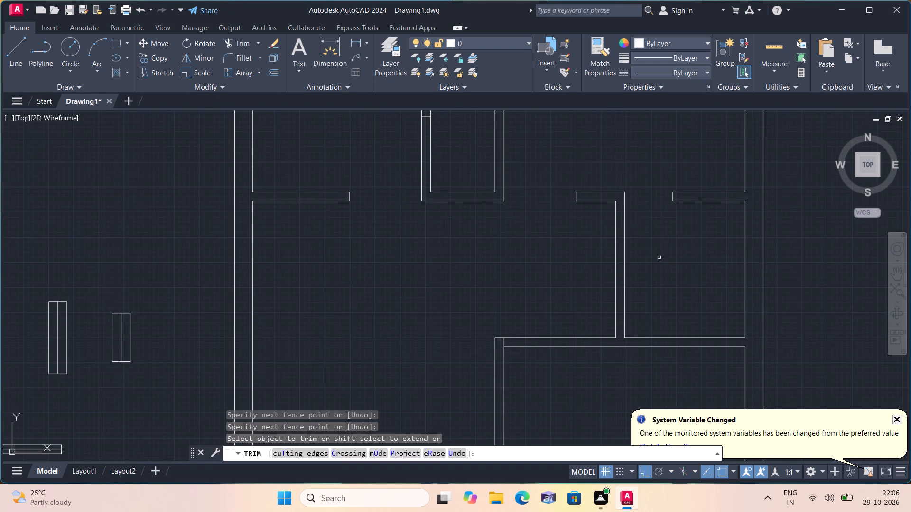
pyautogui.press('space')
# Mark a 3' door opening in the wall running below the small room, rightward from the central partition's top-right corner, with a jamb line.
pyautogui.write('l')
pyautogui.press('space')
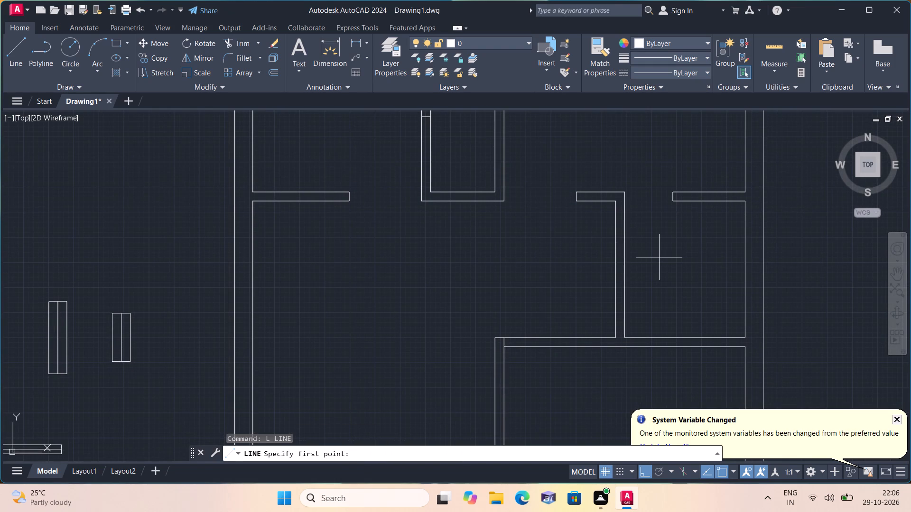
pyautogui.click(505, 338)
pyautogui.write("3'")
pyautogui.press('space')
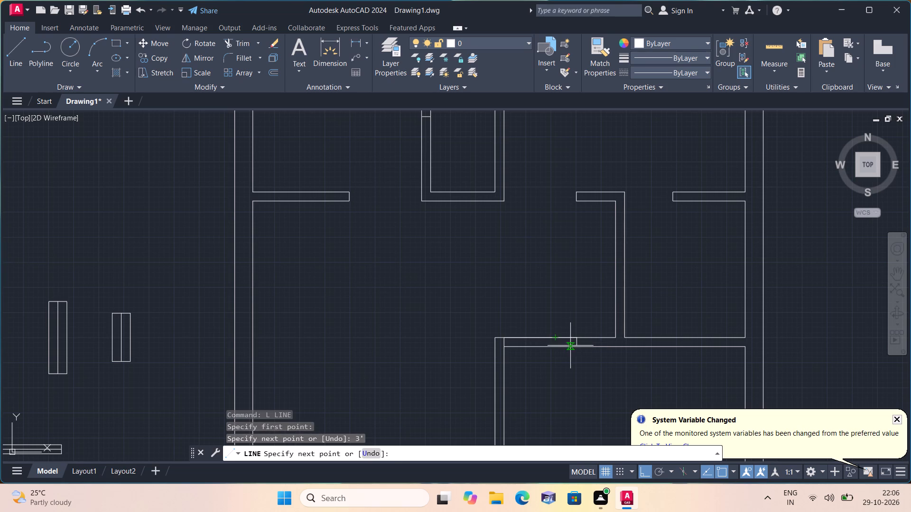
pyautogui.click(573, 347)
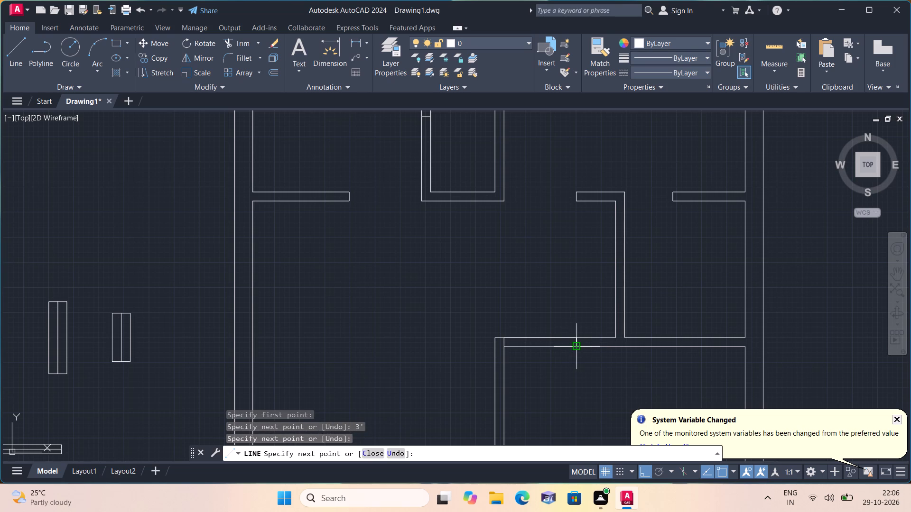
pyautogui.press('space')
# Trim both wall face lines between the central partition and the jamb line to open the 3' doorway below the small room.
pyautogui.write('trim')
pyautogui.press('space')
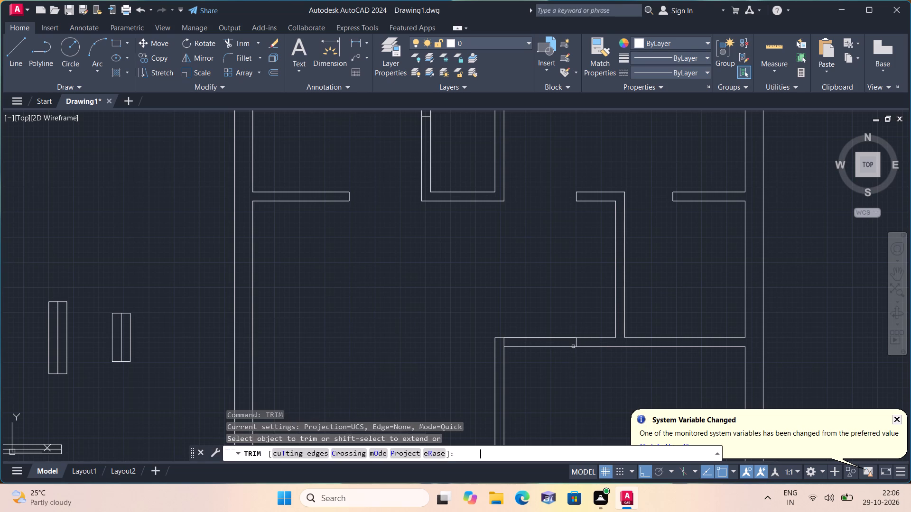
pyautogui.moveTo(564, 314); pyautogui.dragTo(550, 365)
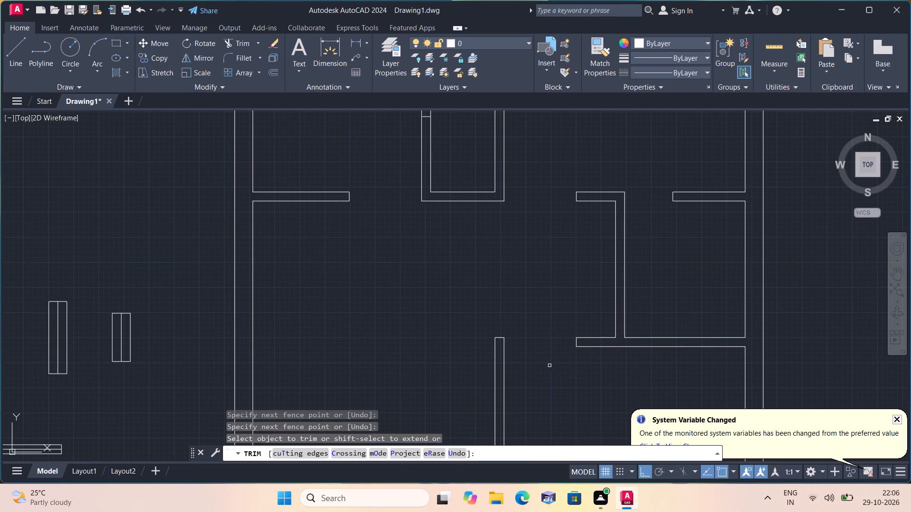
pyautogui.scroll(-1, 550, 378)
pyautogui.moveTo(549, 378); pyautogui.dragTo(499, 203, button='middle')
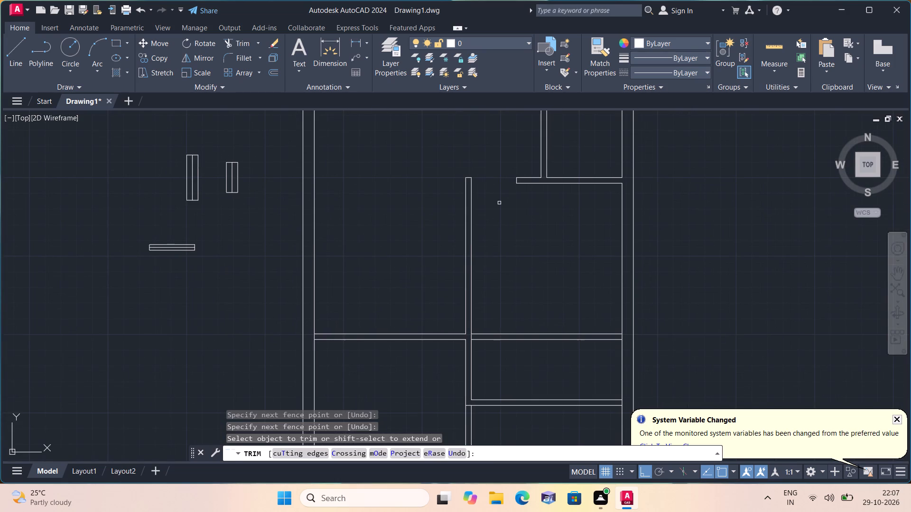
pyautogui.press('space')
# Mark a 3' door opening in the horizontal wall left of the central partition, rightward from the outer wall's inner face, with a jamb line.
pyautogui.write('l')
pyautogui.press('space')
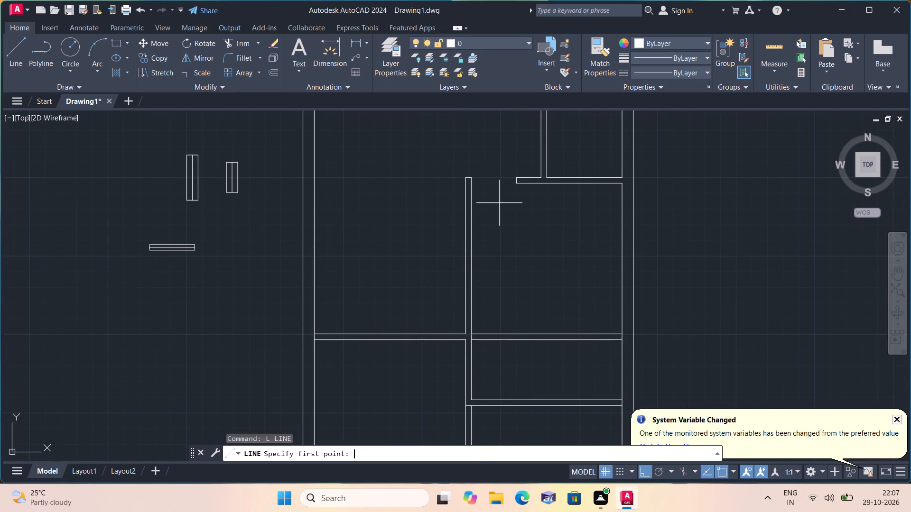
pyautogui.click(312, 330)
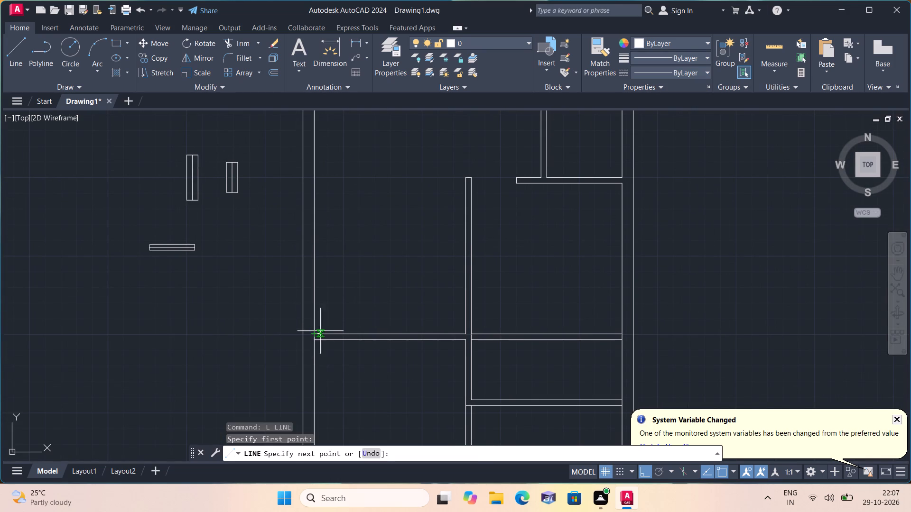
pyautogui.write("3'")
pyautogui.press('space')
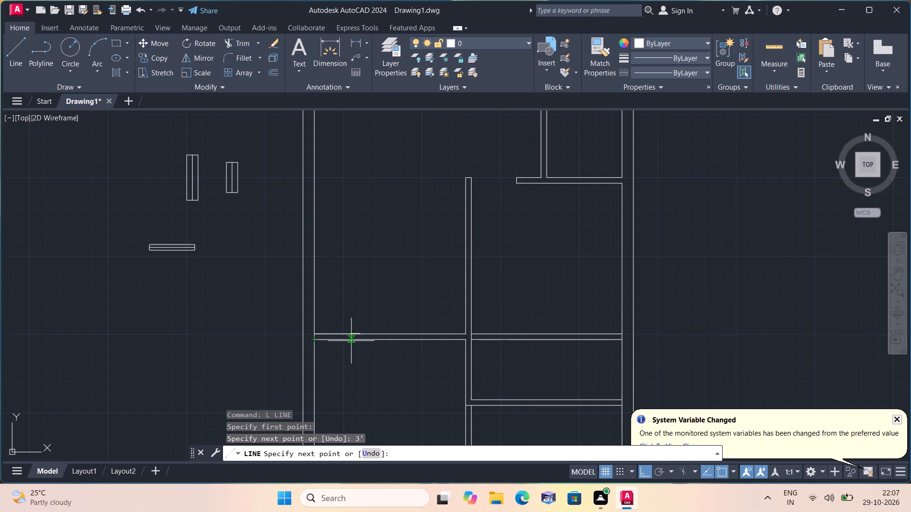
pyautogui.click(358, 342)
pyautogui.press('space')
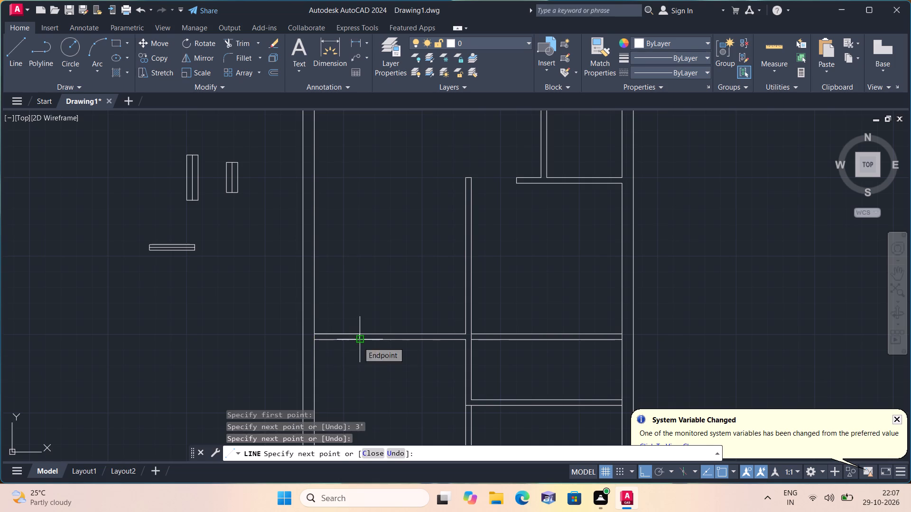
# Trim both wall face lines between the left outer wall and the jamb line to open the 3' doorway.
pyautogui.write('trim')
pyautogui.press('space')
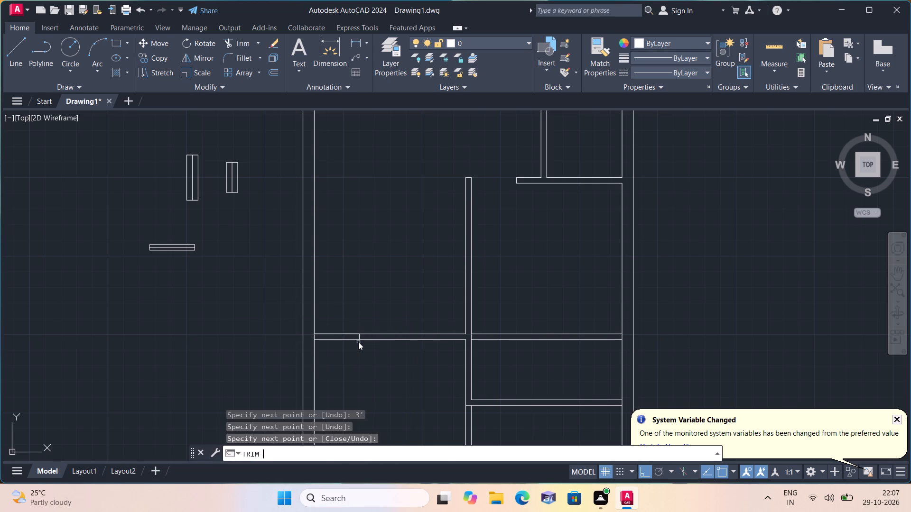
pyautogui.moveTo(333, 307); pyautogui.dragTo(336, 372)
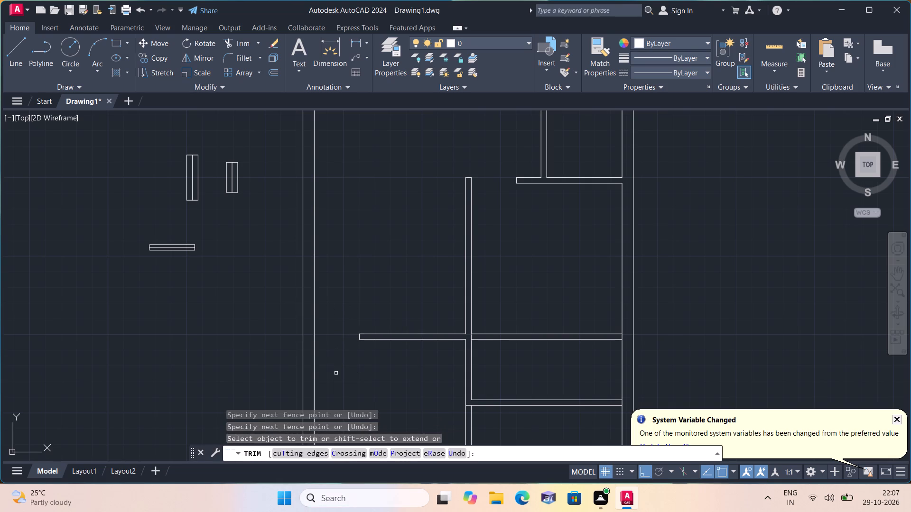
pyautogui.press('space')
# Mark a 2' door opening in the upper horizontal wall right of the central partition, measured rightward from the partition, with a jamb line.
pyautogui.write('l')
pyautogui.press('space')
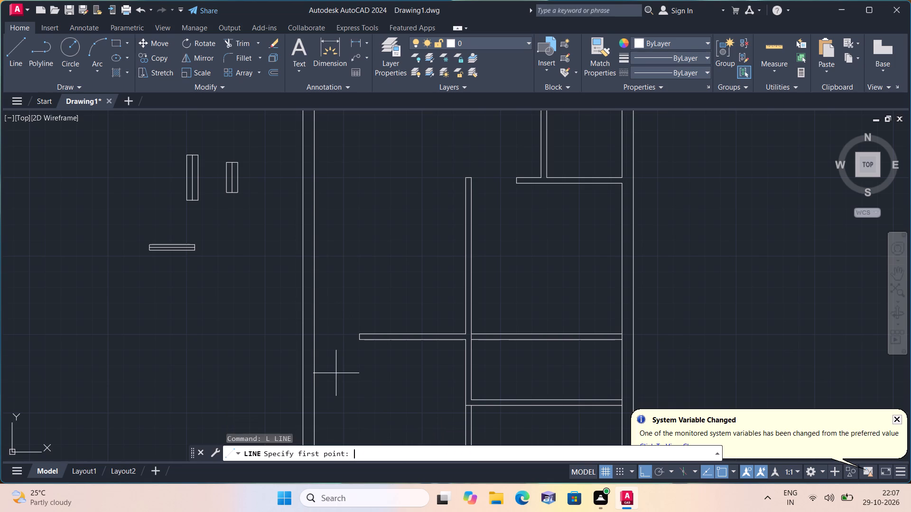
pyautogui.scroll(1, 503, 337)
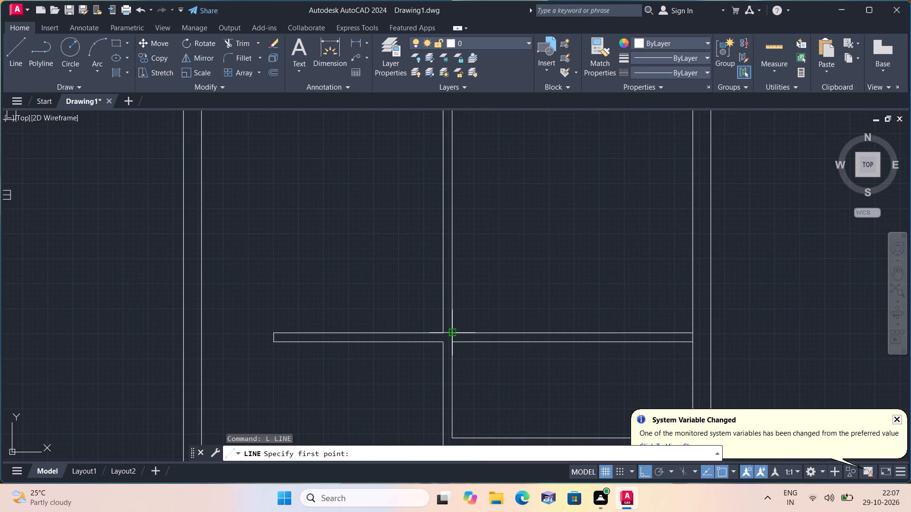
pyautogui.click(454, 334)
pyautogui.write("2'")
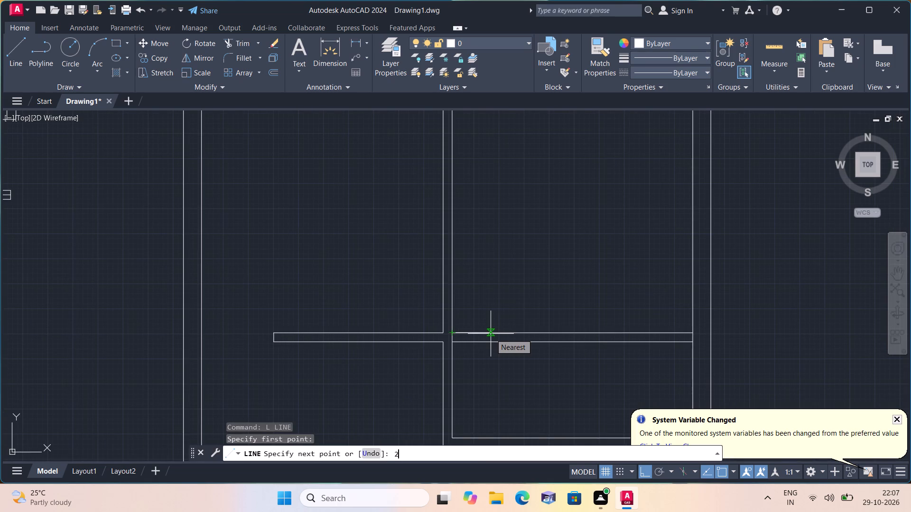
pyautogui.press('space')
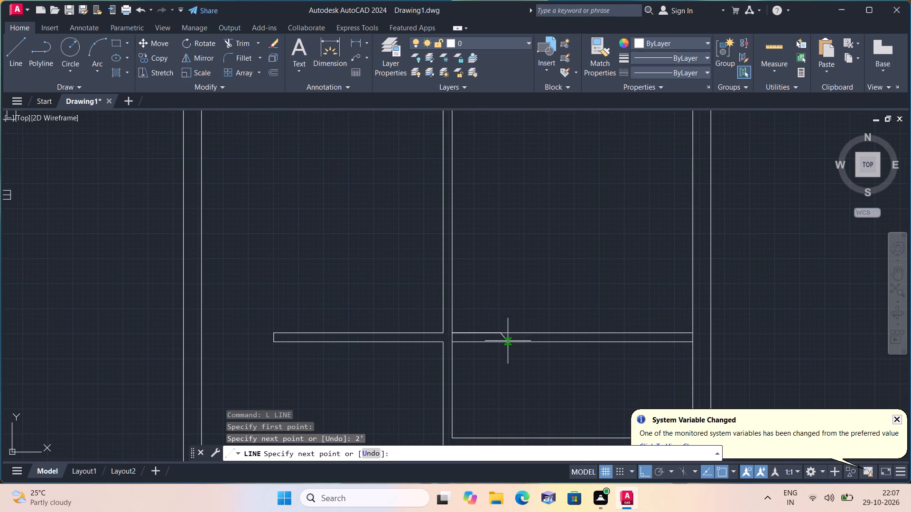
pyautogui.click(502, 343)
pyautogui.press('space')
# Trim both wall face lines between the central partition and the jamb line to open the 2' doorway in the right-hand wall.
pyautogui.write('trim')
pyautogui.press('space')
pyautogui.moveTo(487, 304); pyautogui.dragTo(480, 359)
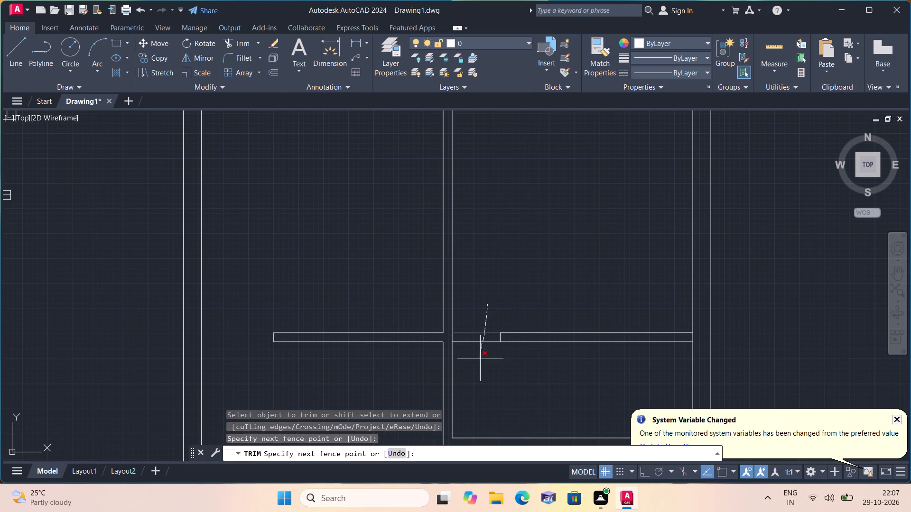
pyautogui.moveTo(480, 359); pyautogui.dragTo(480, 360)
pyautogui.press('space')
pyautogui.scroll(-1, 488, 367)
pyautogui.moveTo(513, 307); pyautogui.dragTo(521, 293, button='middle')
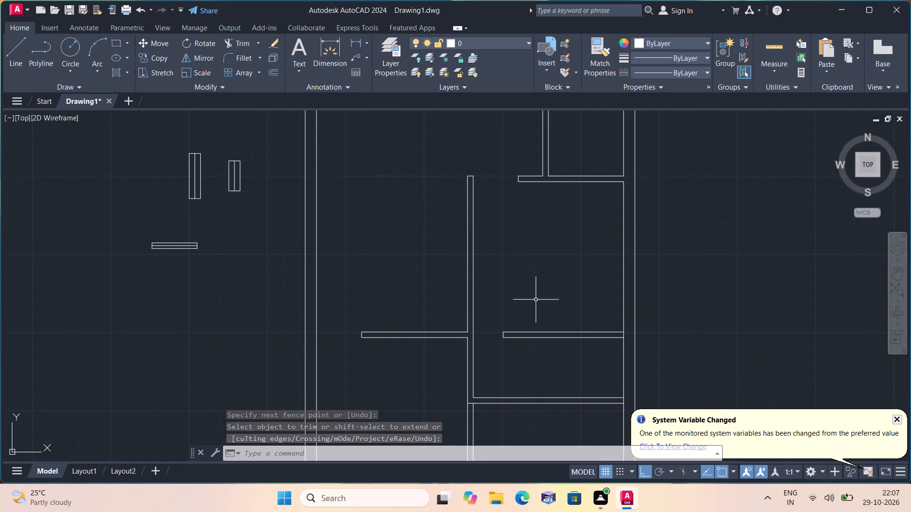
# Trim the right outer wall's inner face line where the two lower horizontal walls right of the central partition join it.
pyautogui.scroll(-1, 595, 309)
pyautogui.press('space')
pyautogui.scroll(1, 617, 332)
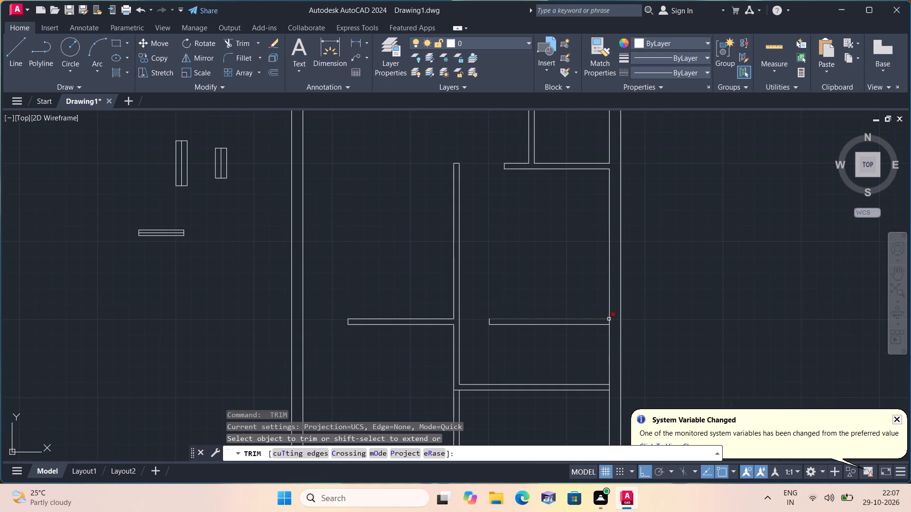
pyautogui.click(609, 321)
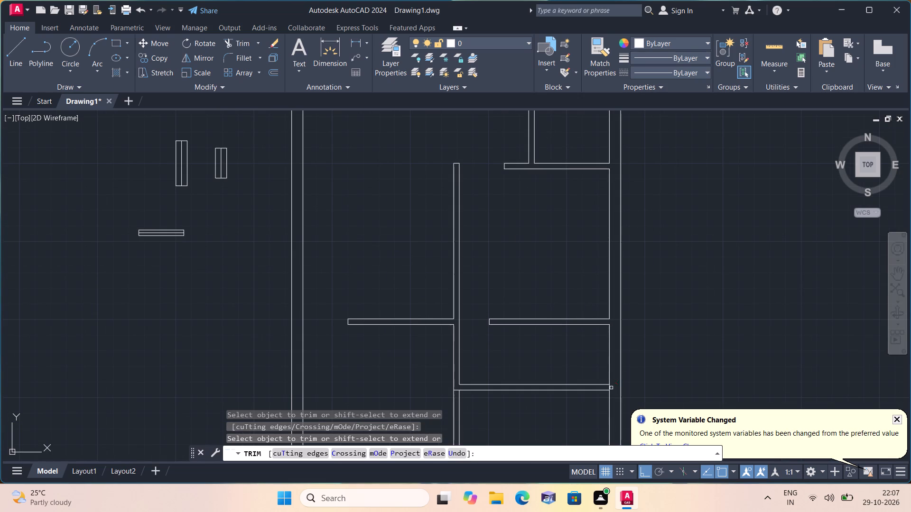
pyautogui.click(611, 388)
pyautogui.press('space')
pyautogui.scroll(-2, 656, 338)
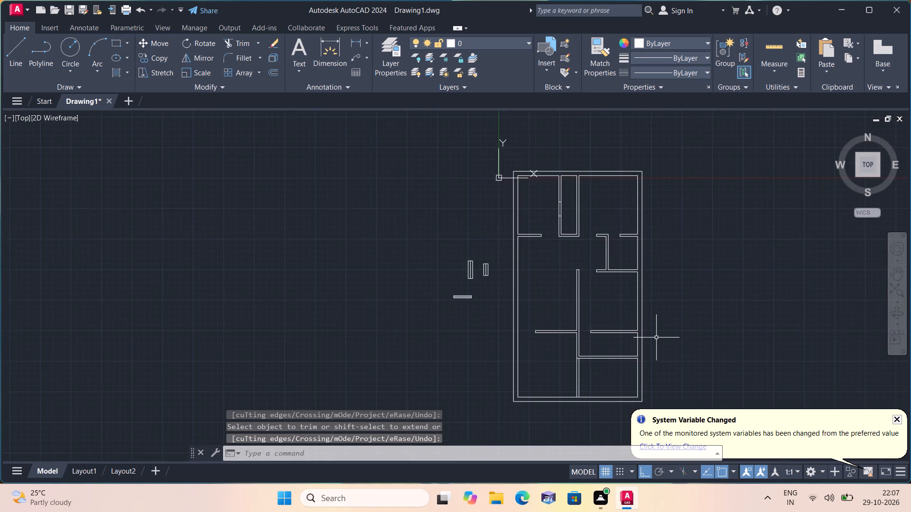
pyautogui.scroll(1, 656, 338)
pyautogui.press('space')
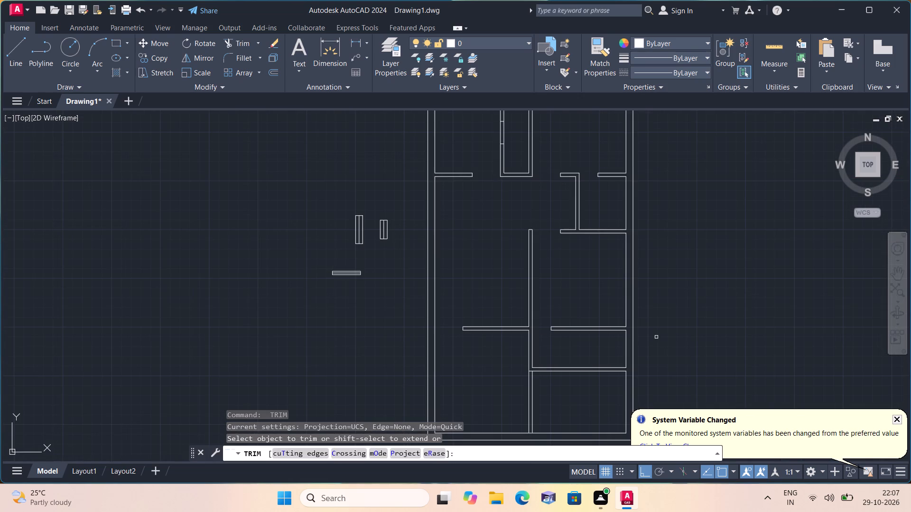
pyautogui.press('Escape')
# Offset the right outer wall's inner face 4' inward, then 4.5" further, forming a vertical partition between the two lower horizontal walls.
pyautogui.write('off')
pyautogui.press('space')
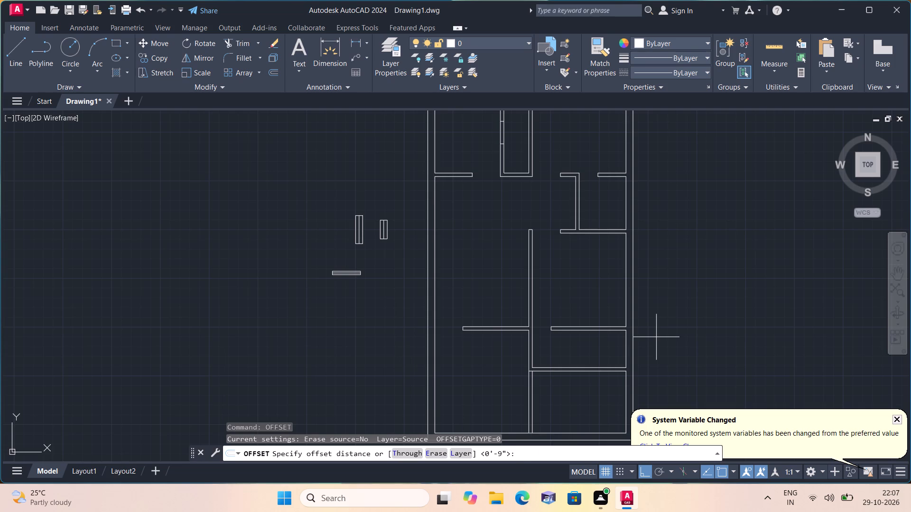
pyautogui.write("4'")
pyautogui.press('space')
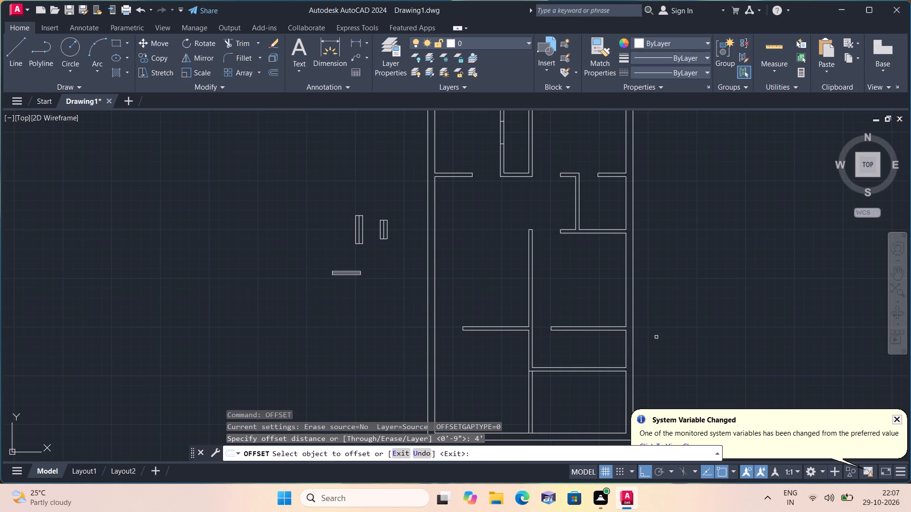
pyautogui.click(627, 356)
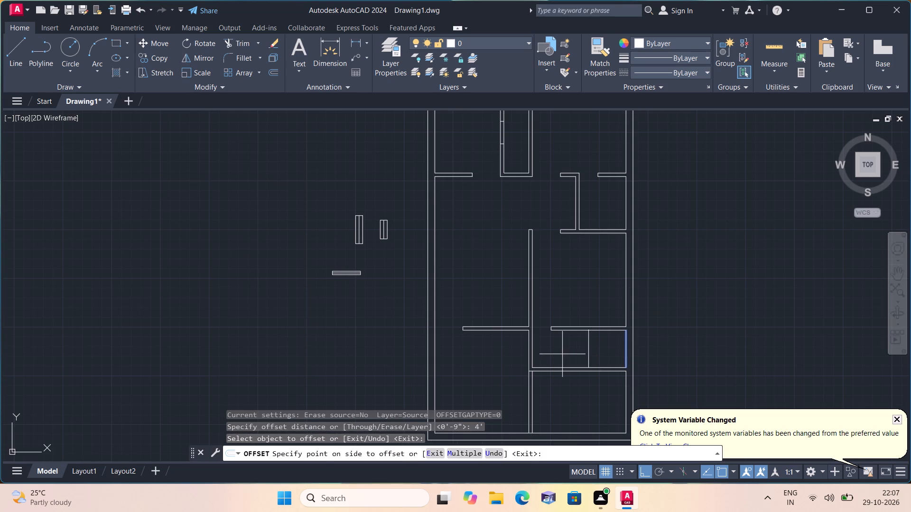
pyautogui.click(562, 354)
pyautogui.press('space')
pyautogui.press('space')
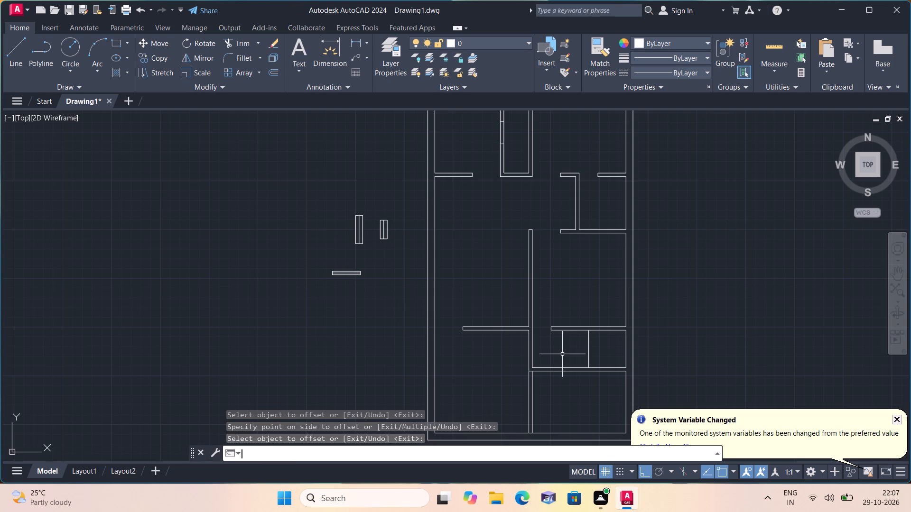
pyautogui.write('4.5"')
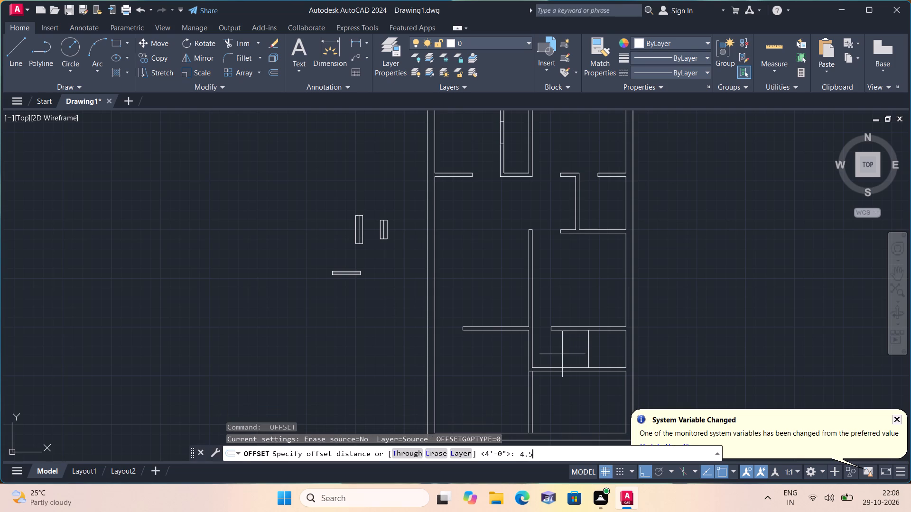
pyautogui.press('space')
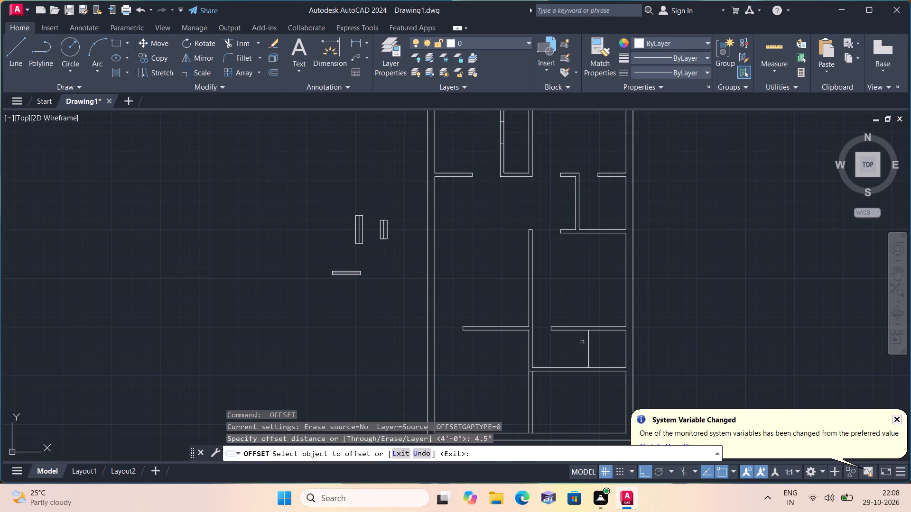
pyautogui.click(590, 345)
pyautogui.click(558, 349)
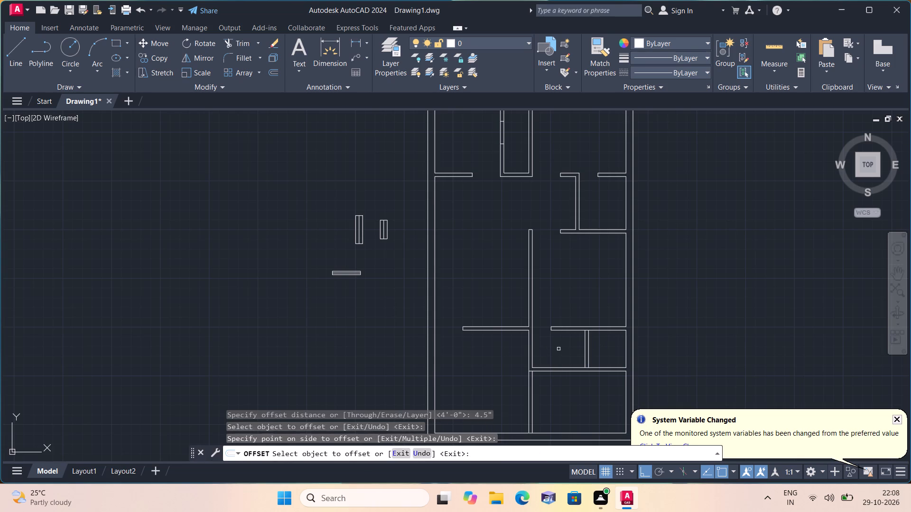
pyautogui.press('space')
# Mark a 2' door opening in the lowest interior horizontal wall, leftward from the right outer wall's inner face, with a jamb line.
pyautogui.write('l')
pyautogui.press('space')
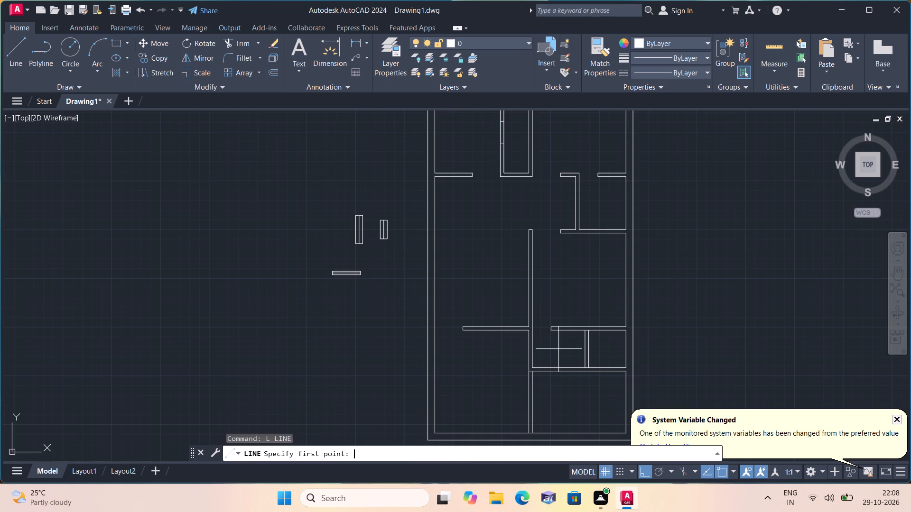
pyautogui.scroll(1, 602, 361)
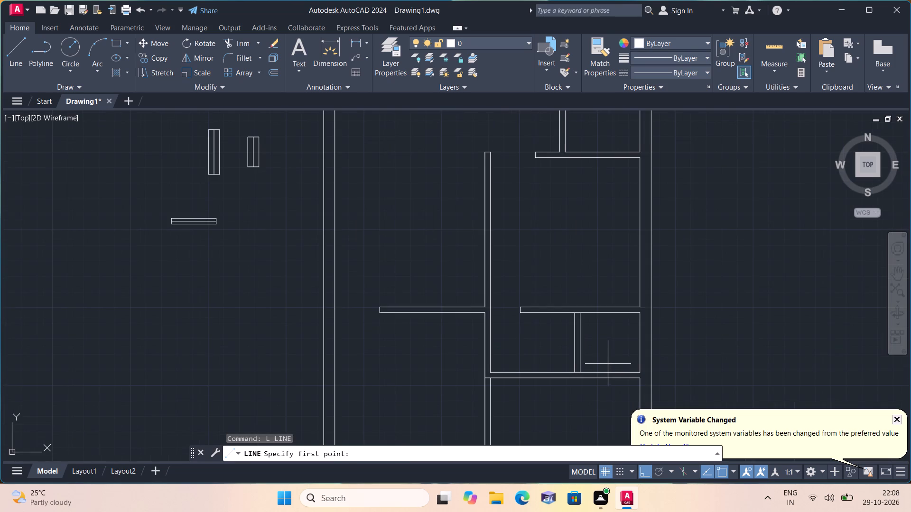
pyautogui.moveTo(605, 362); pyautogui.dragTo(592, 297, button='middle')
pyautogui.scroll(1, 620, 318)
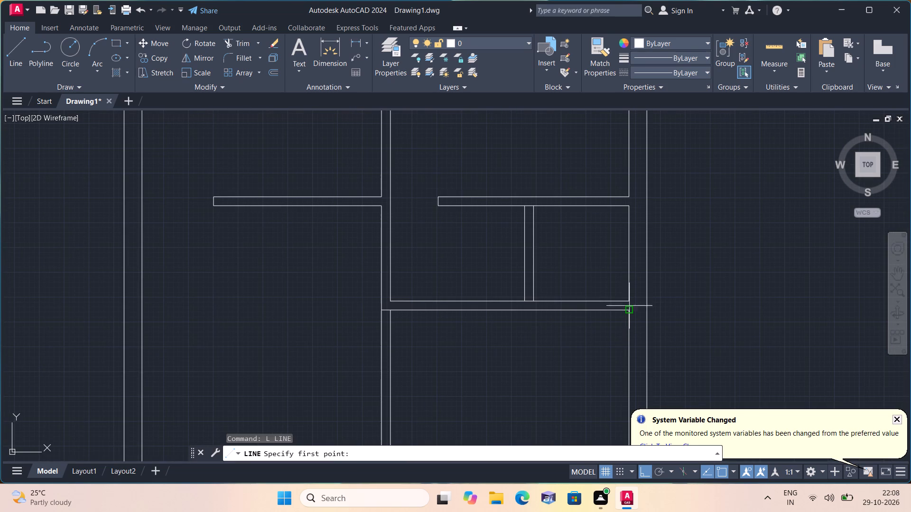
pyautogui.click(629, 301)
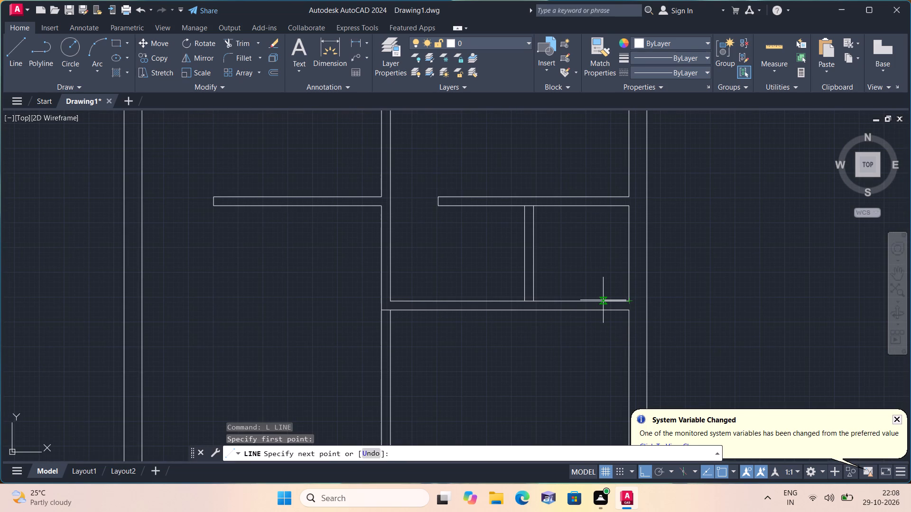
pyautogui.write("2'")
pyautogui.press('space')
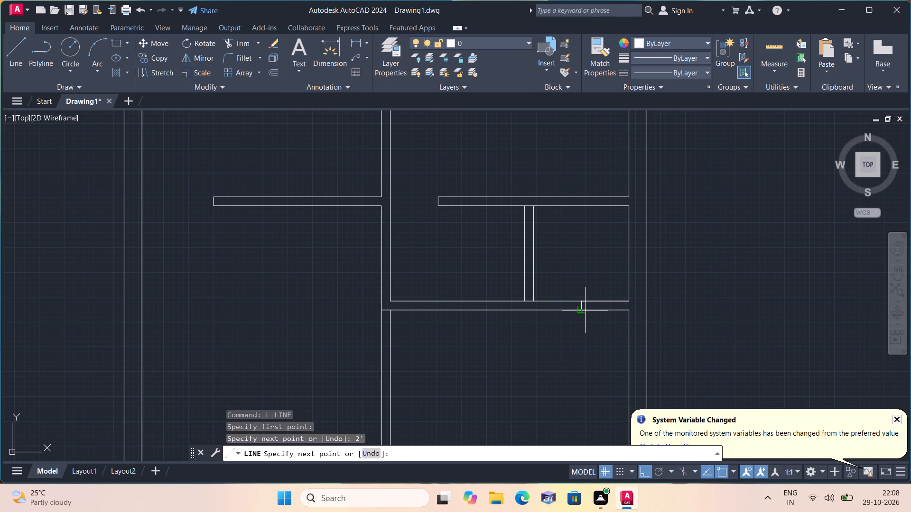
pyautogui.click(585, 311)
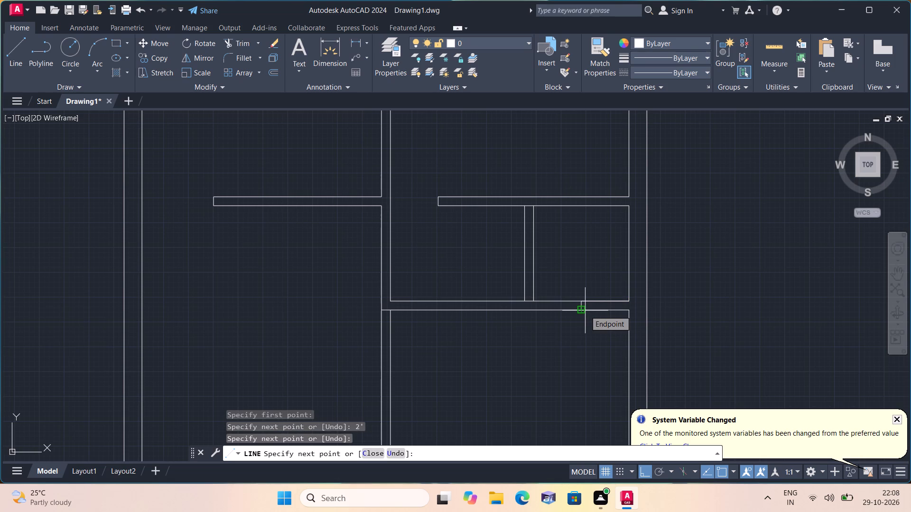
pyautogui.press('space')
# Draw a short line across the lowest horizontal wall's thickness to close the right outer wall's inner face at the door opening.
pyautogui.scroll(1, 605, 309)
pyautogui.press('space')
pyautogui.click(641, 297)
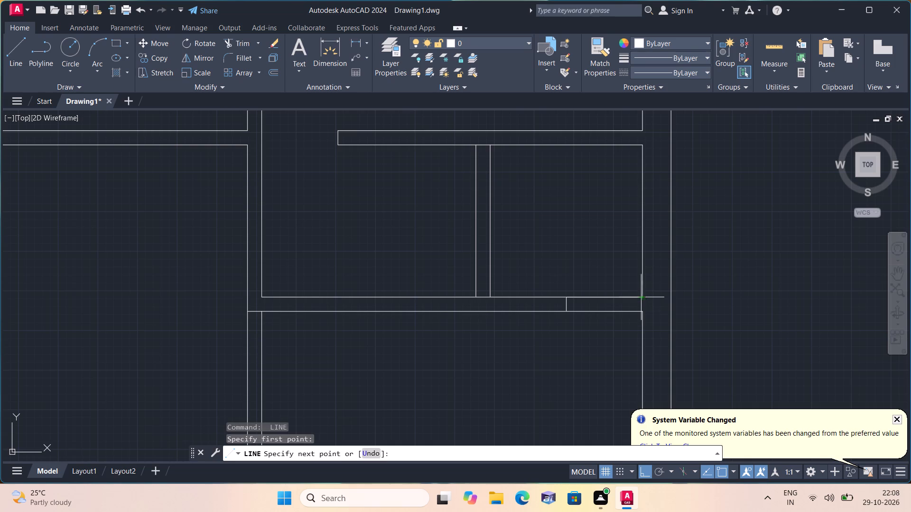
pyautogui.click(641, 313)
pyautogui.press('space')
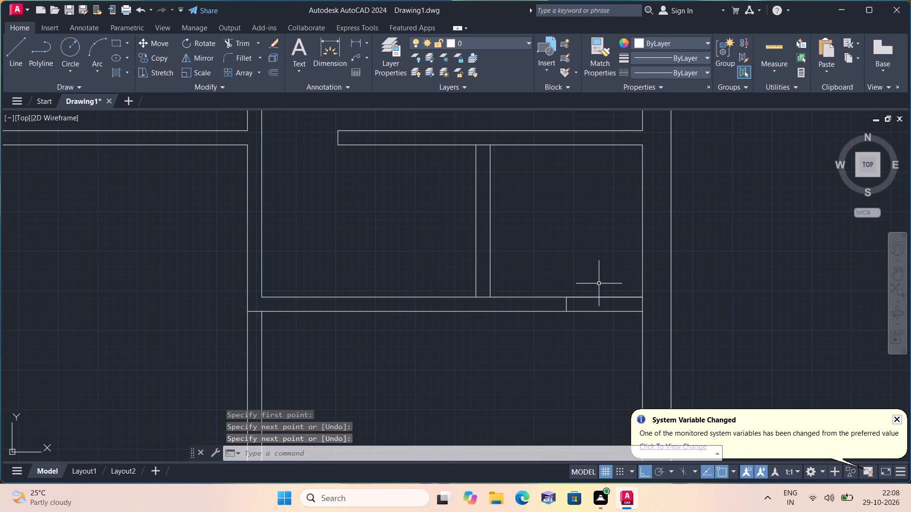
# Trim both wall face lines between the jamb line and the right outer wall to open the 2' doorway.
pyautogui.write('trim')
pyautogui.press('space')
pyautogui.moveTo(593, 261); pyautogui.dragTo(594, 333)
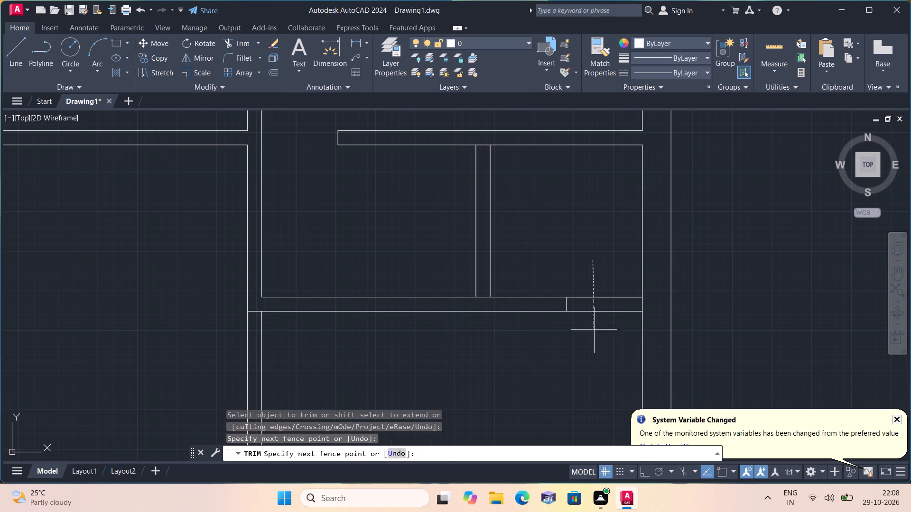
pyautogui.moveTo(594, 333); pyautogui.dragTo(596, 350)
# Trim the horizontal wall face lines where the new vertical partition meets the walls above and below it.
pyautogui.moveTo(482, 142); pyautogui.dragTo(482, 143)
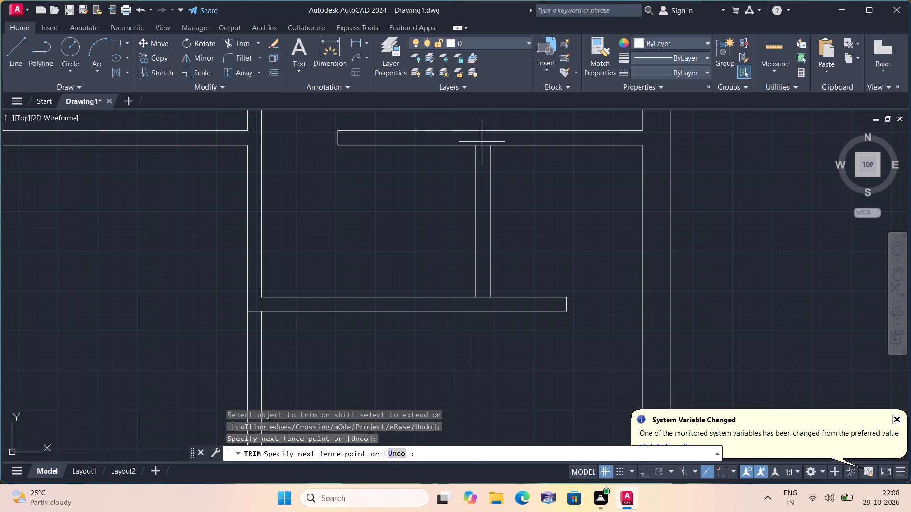
pyautogui.moveTo(482, 143); pyautogui.dragTo(482, 148)
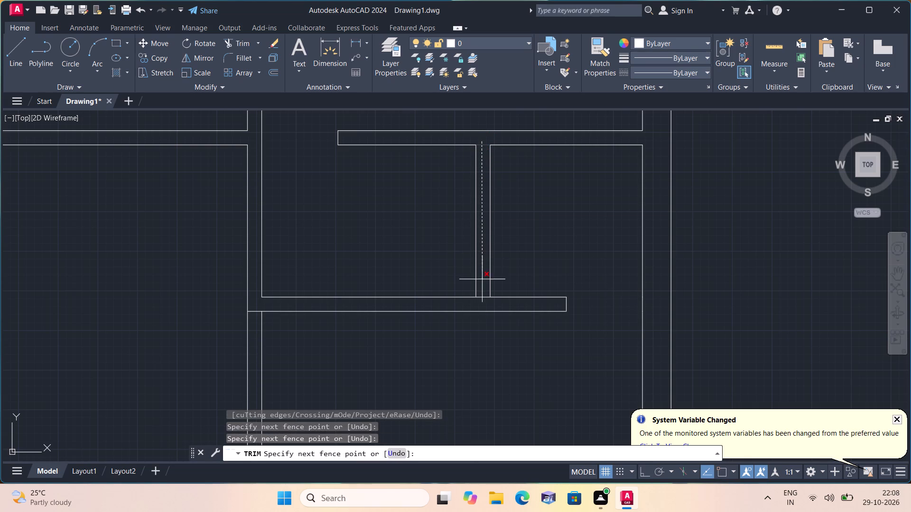
pyautogui.click(481, 299)
pyautogui.press('space')
# Draw a horizontal line across the 2' doorway from the jamb's upper corner to the right outer wall's inner face.
pyautogui.scroll(-2, 481, 299)
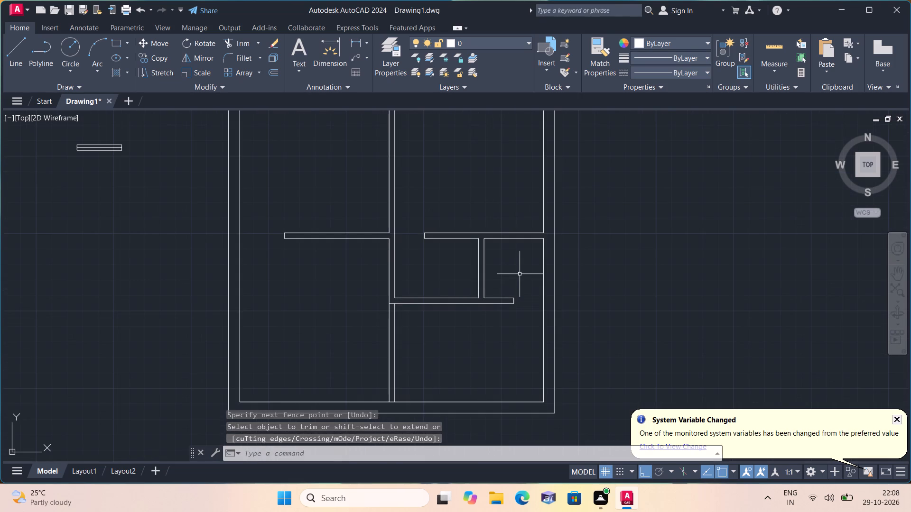
pyautogui.press('l')
pyautogui.scroll(1, 541, 306)
pyautogui.press('space')
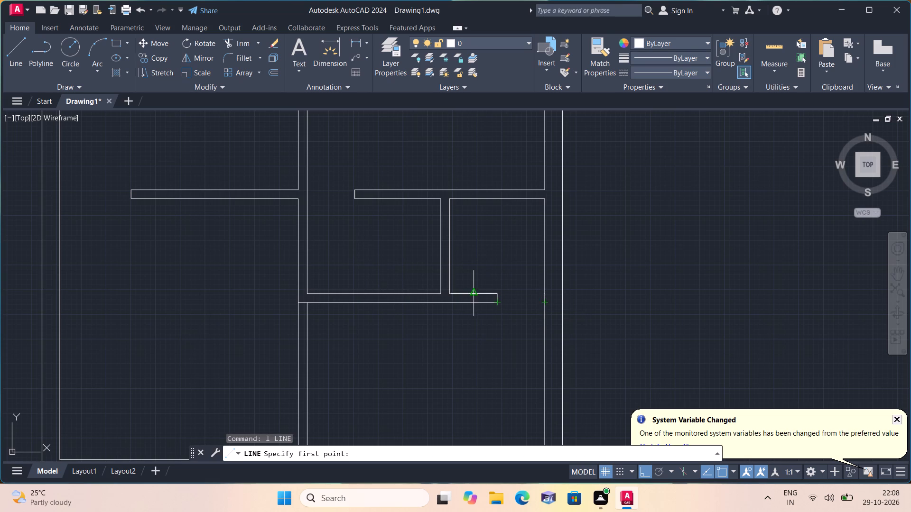
pyautogui.scroll(1, 499, 304)
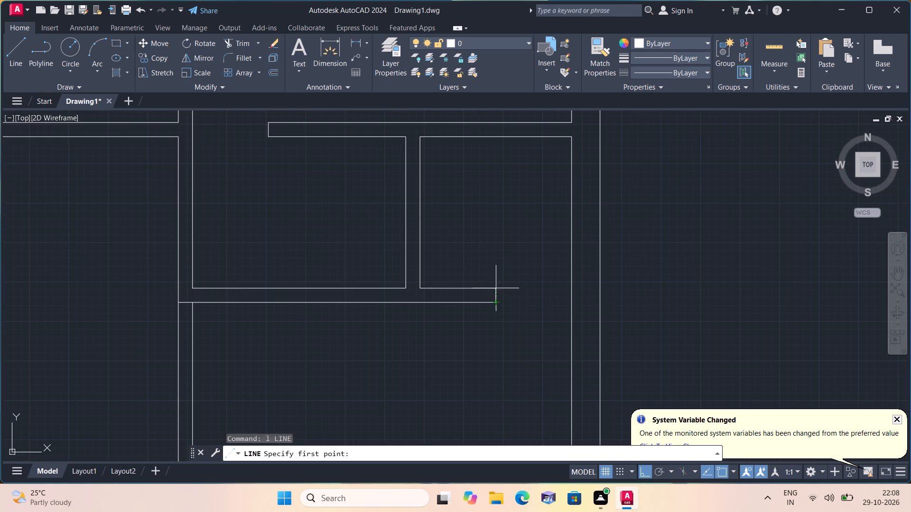
pyautogui.click(498, 289)
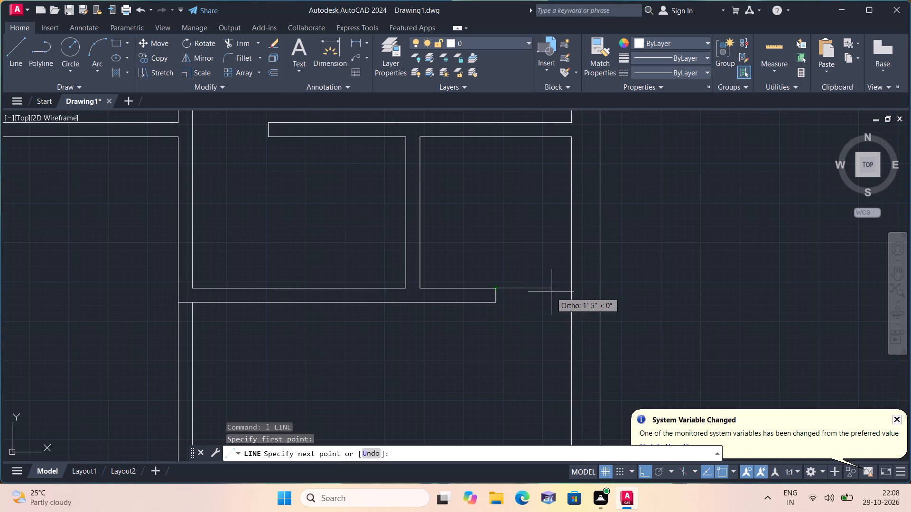
pyautogui.click(573, 288)
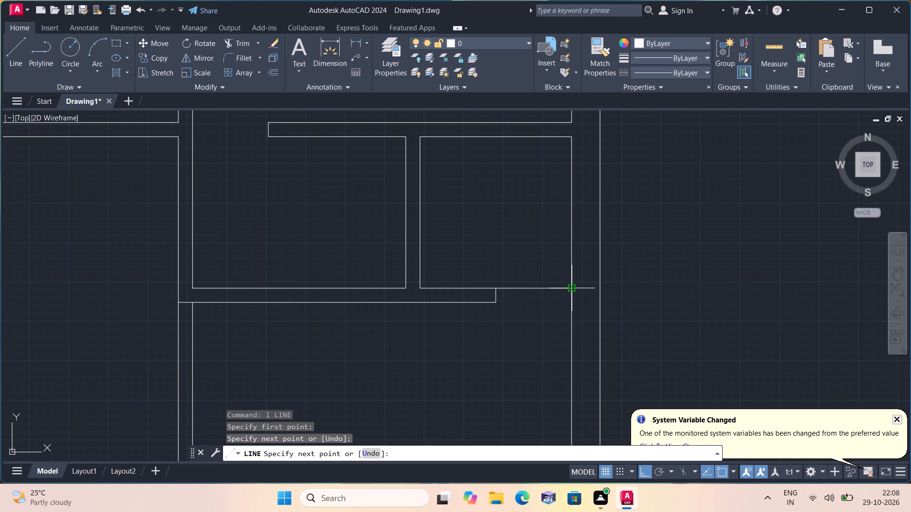
pyautogui.press('space')
# Draw the door leaf at the doorway's outer-wall end with a line 1" leftward from the wall face and 2' upward.
pyautogui.scroll(2, 575, 286)
pyautogui.press('space')
pyautogui.click(564, 292)
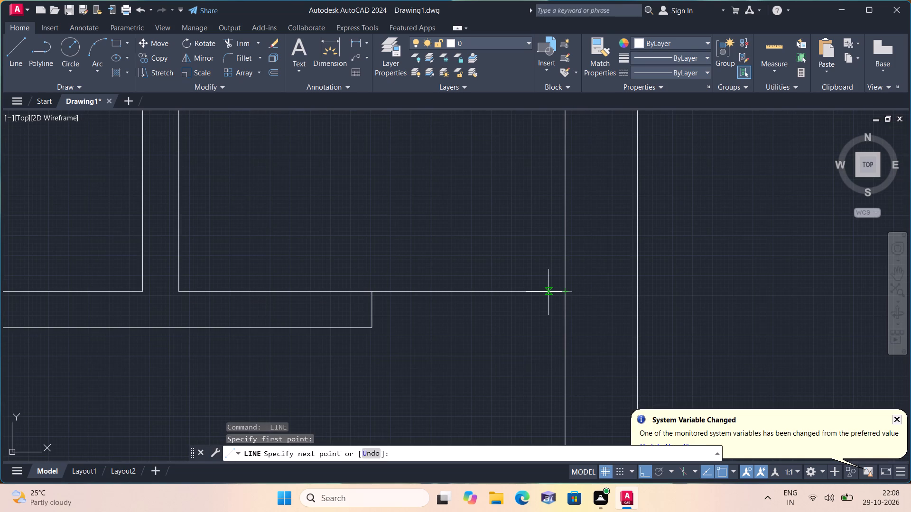
pyautogui.write('1"')
pyautogui.press('space')
pyautogui.moveTo(542, 213); pyautogui.dragTo(565, 264, button='middle')
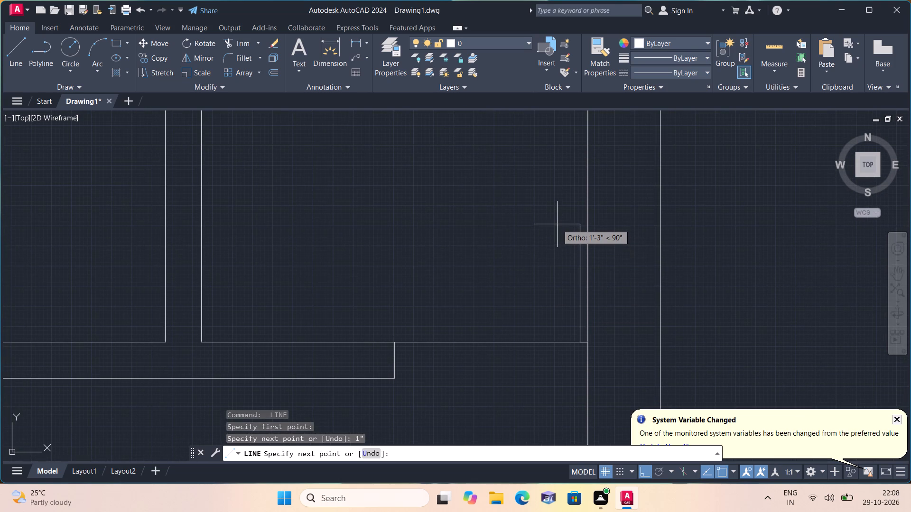
pyautogui.write("2'")
pyautogui.press('space')
pyautogui.press('space')
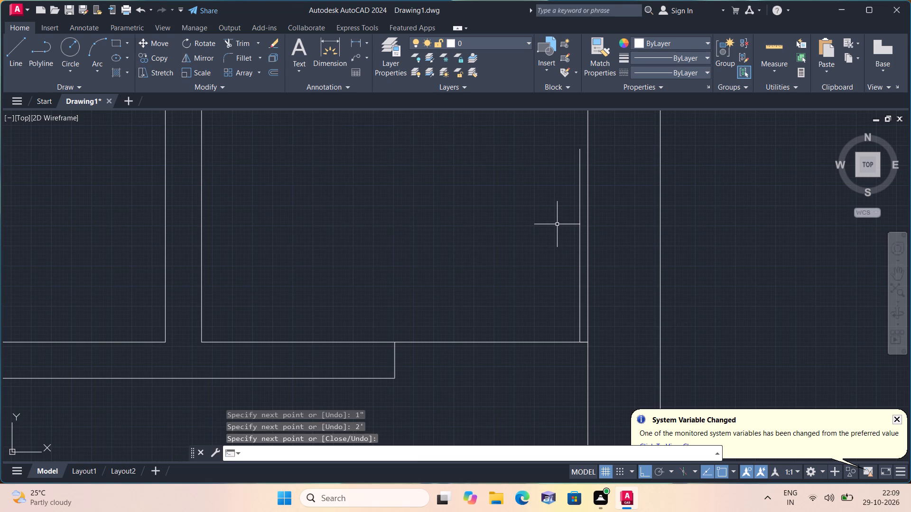
# Trim the short 1" line segment between the door leaf's base and the right outer wall's inner face.
pyautogui.write('trim')
pyautogui.press('space')
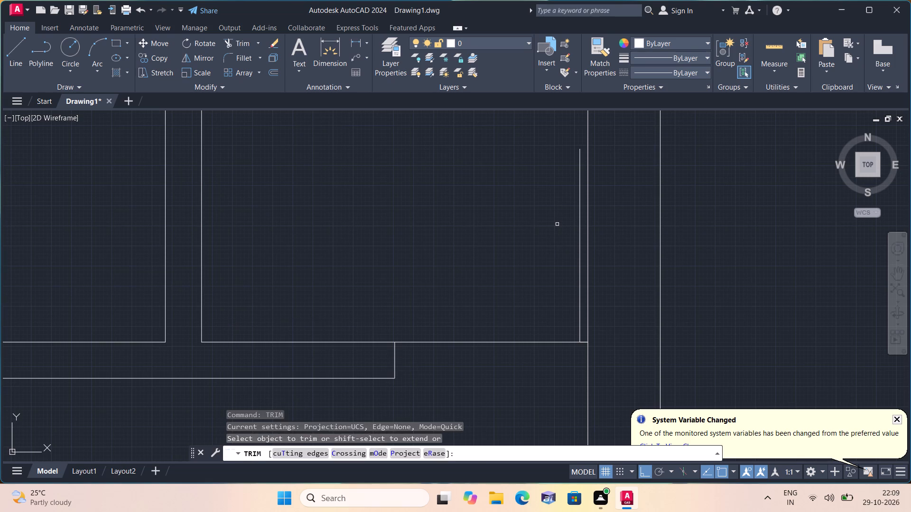
pyautogui.scroll(1, 599, 343)
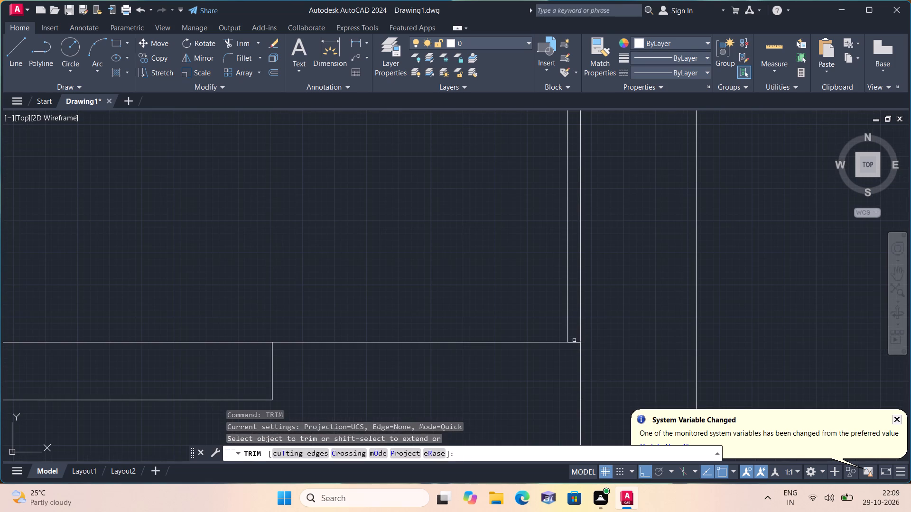
pyautogui.click(574, 342)
pyautogui.press('space')
pyautogui.scroll(-2, 536, 357)
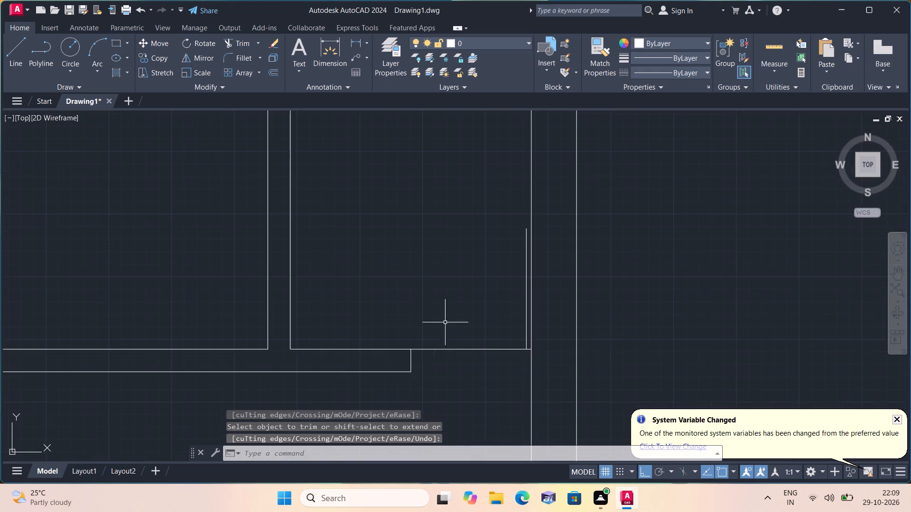
# Draw a horizontal line across the doorway beside the central wall, from the jamb's lower corner to the central wall's right face.
pyautogui.scroll(-1, 432, 289)
pyautogui.moveTo(432, 289); pyautogui.dragTo(565, 379, button='middle')
pyautogui.scroll(-1, 565, 379)
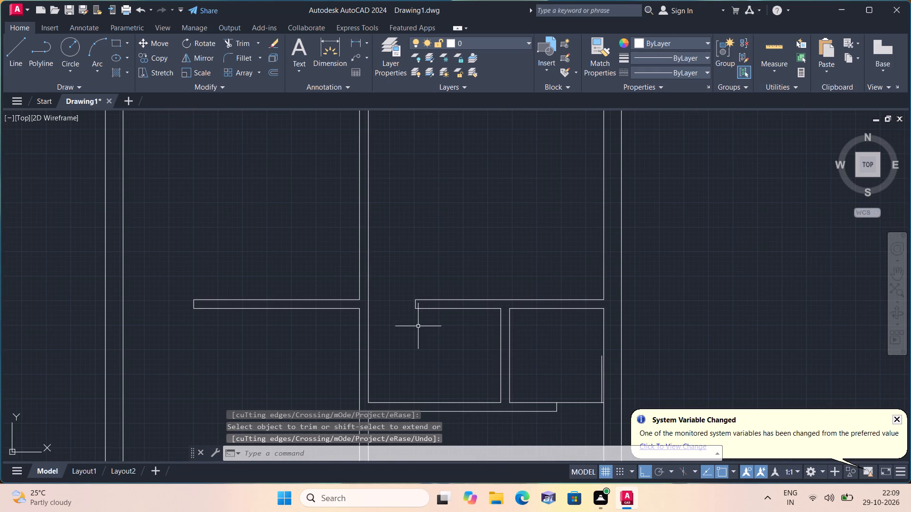
pyautogui.press('l')
pyautogui.press('space')
pyautogui.click(413, 311)
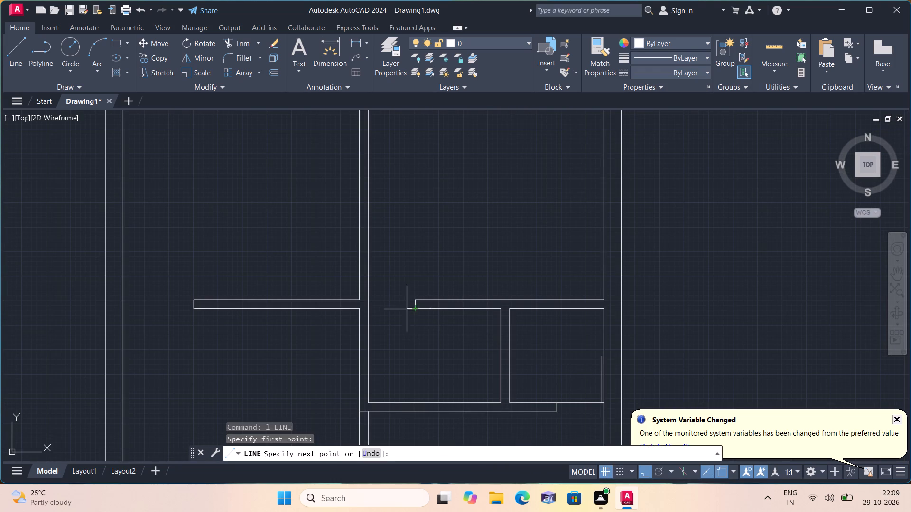
pyautogui.click(367, 307)
pyautogui.press('space')
# Draw this doorway's leaf at the central wall with a line 1" rightward from the wall face and 2' downward.
pyautogui.scroll(2, 367, 309)
pyautogui.press('space')
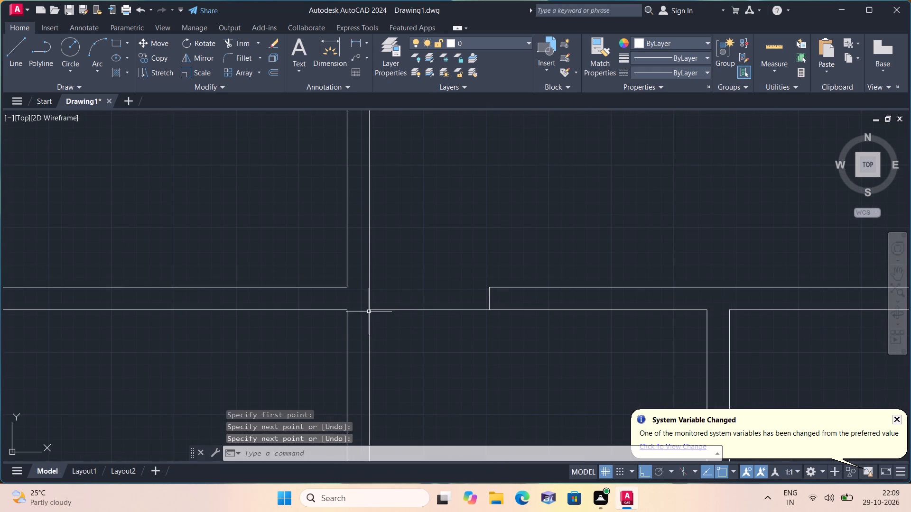
pyautogui.click(371, 309)
pyautogui.write('1"')
pyautogui.press('space')
pyautogui.moveTo(393, 359); pyautogui.dragTo(393, 335, button='middle')
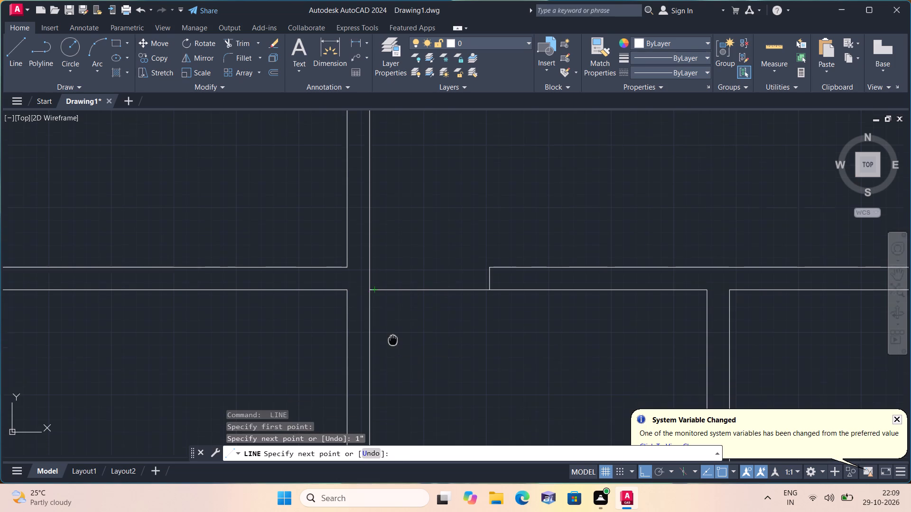
pyautogui.moveTo(393, 335); pyautogui.dragTo(395, 314, button='middle')
pyautogui.write("2'")
pyautogui.press('space')
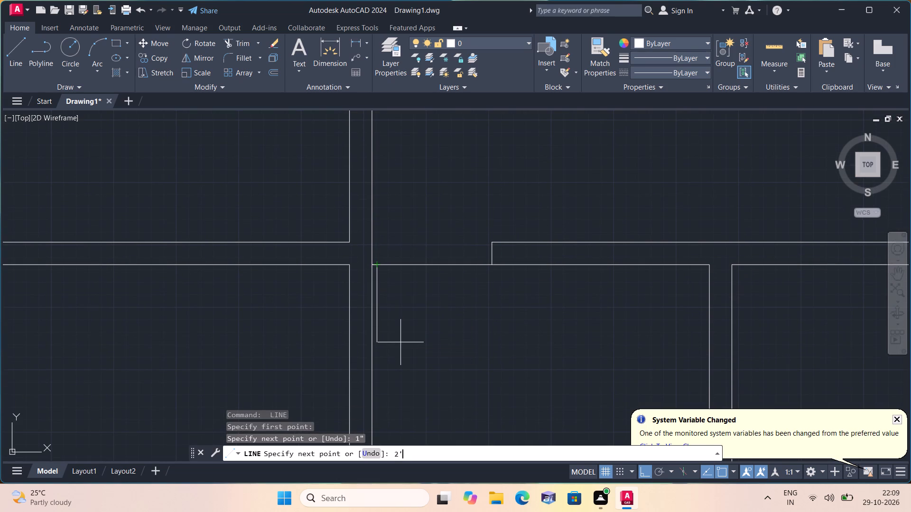
pyautogui.press('space')
# Erase the 1" offset segment between the central wall's face and the new 2' door leaf.
pyautogui.scroll(3, 365, 267)
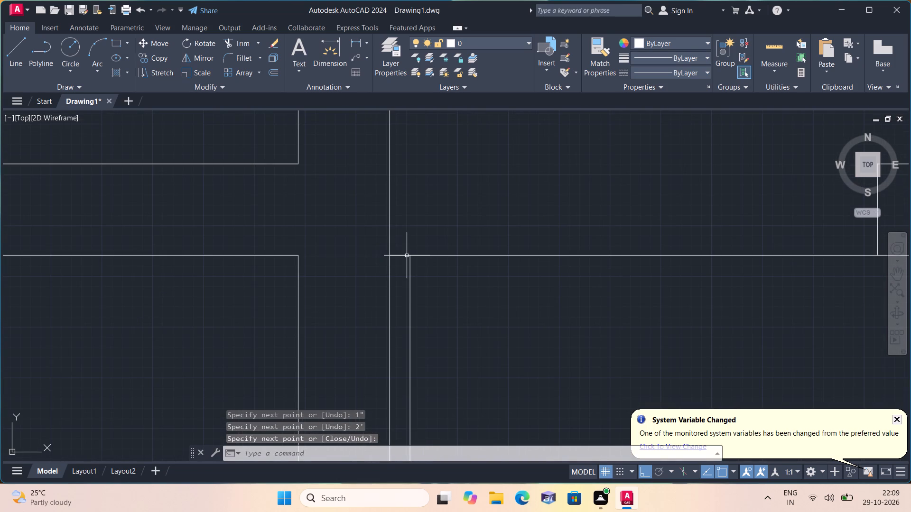
pyautogui.click(407, 256)
pyautogui.press('Delete')
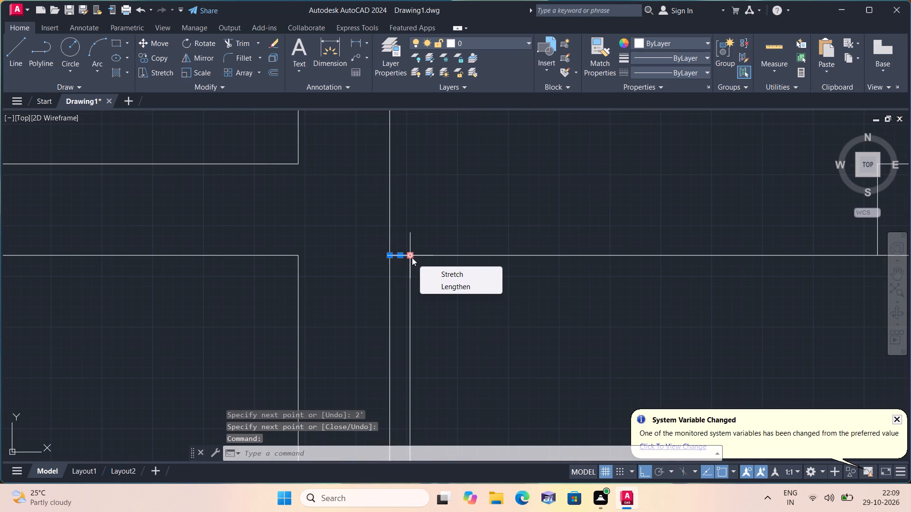
pyautogui.scroll(-2, 413, 260)
pyautogui.press('Delete')
pyautogui.press('Delete')
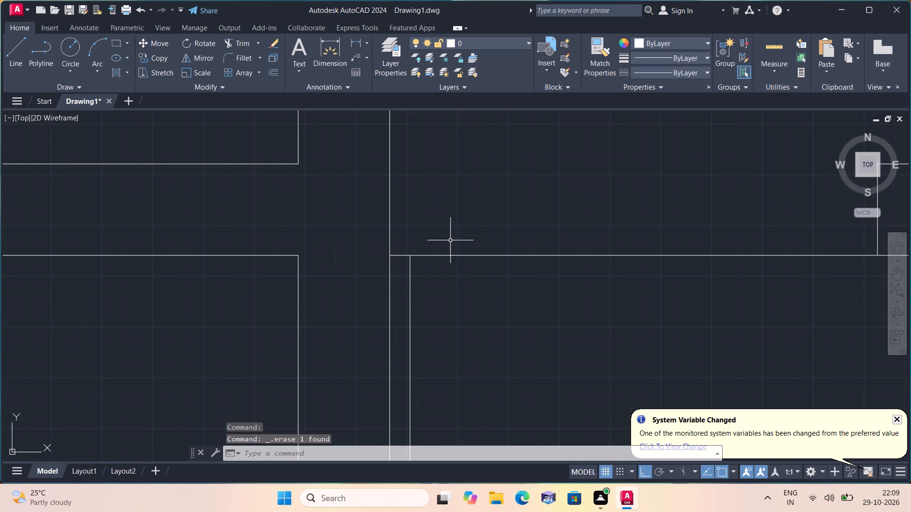
# Draw a line across the doorway at the left outer wall, from the stub wall's upper corner to the outer wall's inner face.
pyautogui.scroll(-3, 414, 258)
pyautogui.scroll(-3, 193, 308)
pyautogui.moveTo(184, 315); pyautogui.dragTo(344, 275, button='middle')
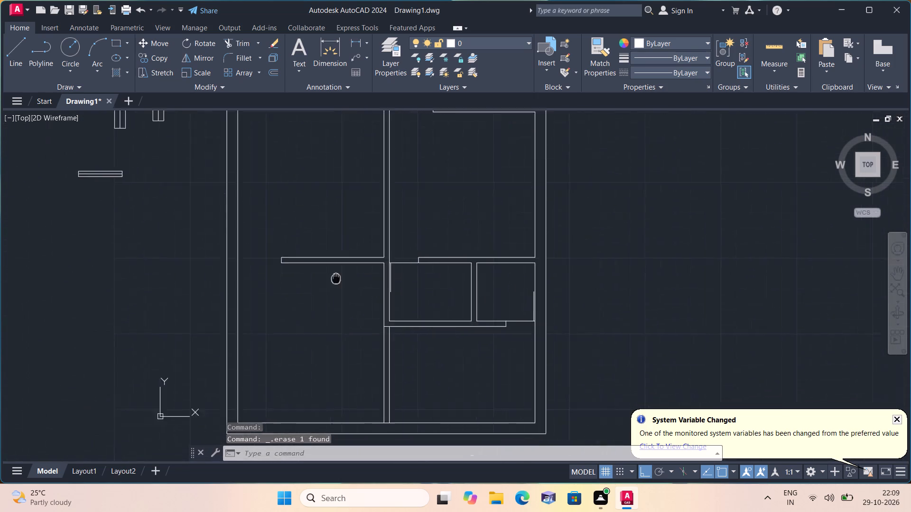
pyautogui.moveTo(344, 275); pyautogui.dragTo(389, 257, button='middle')
pyautogui.moveTo(335, 257); pyautogui.dragTo(392, 260, button='middle')
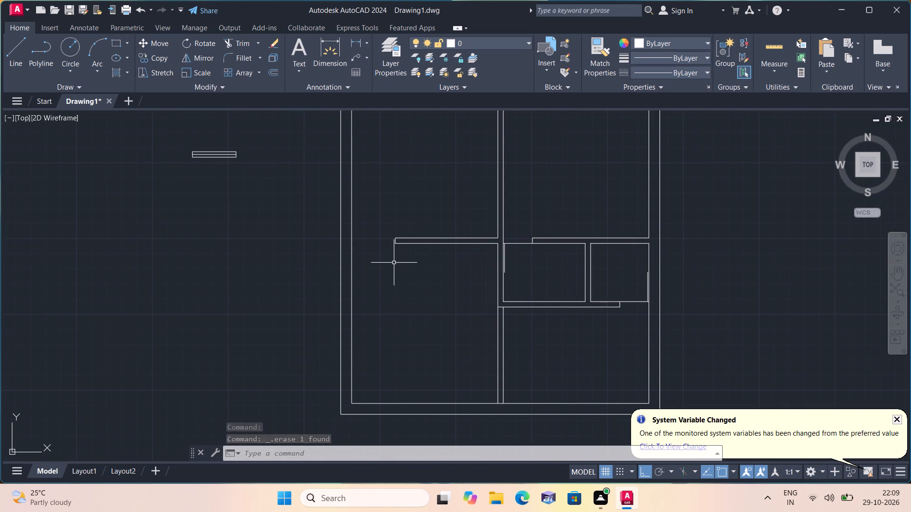
pyautogui.press('l')
pyautogui.press('space')
pyautogui.scroll(1, 396, 246)
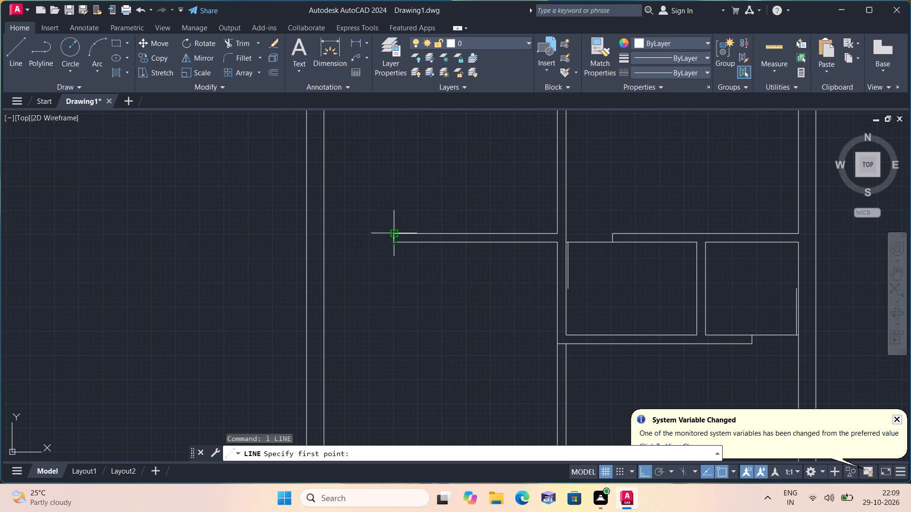
pyautogui.scroll(1, 392, 233)
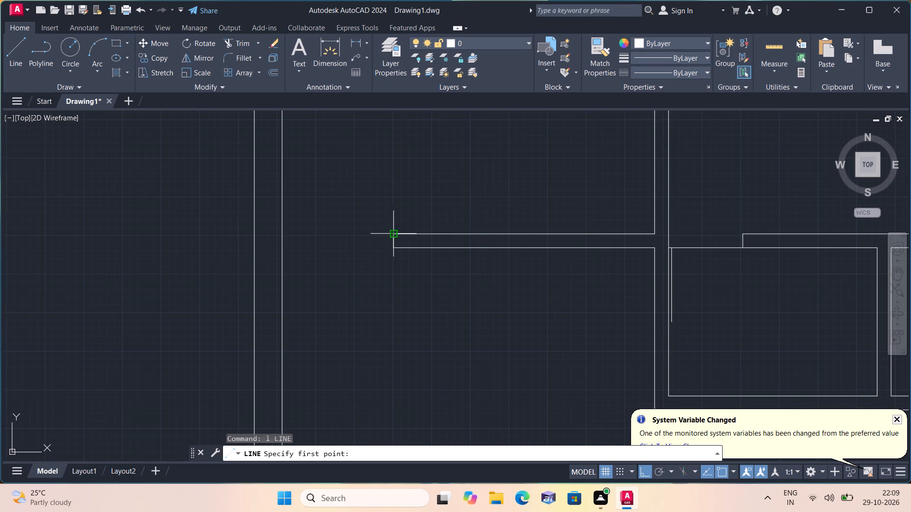
pyautogui.click(392, 232)
pyautogui.click(284, 234)
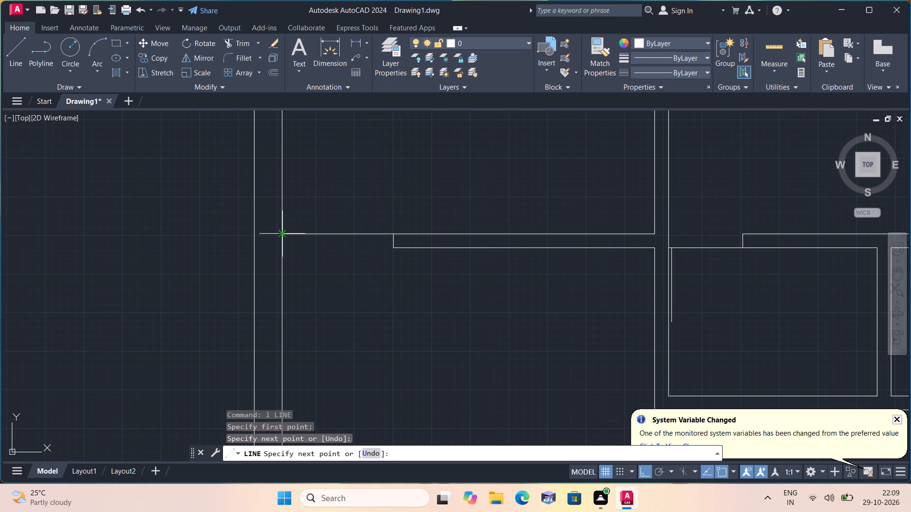
pyautogui.press('space')
# Draw this doorway's leaf at the left outer wall with a line 1" rightward from the wall face and 3' upward.
pyautogui.scroll(1, 287, 238)
pyautogui.press('space')
pyautogui.click(281, 231)
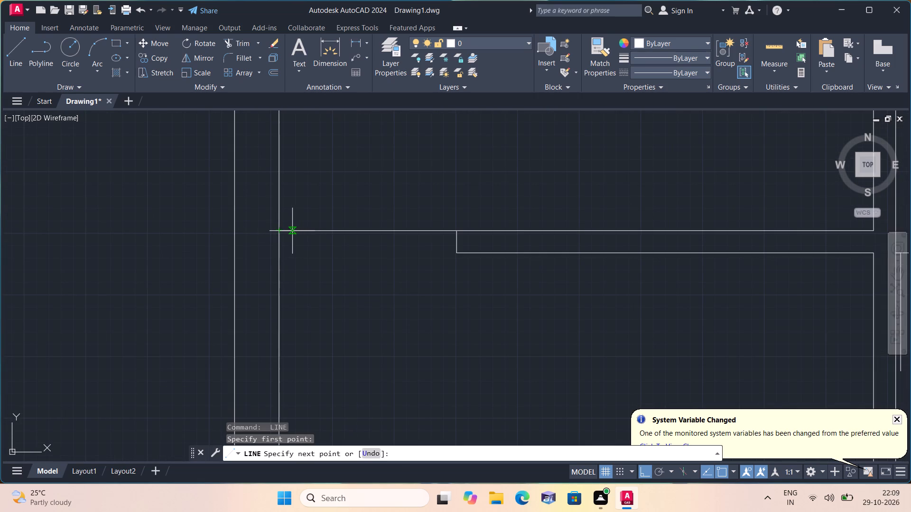
pyautogui.write('1"')
pyautogui.press('space')
pyautogui.moveTo(309, 180); pyautogui.dragTo(325, 241, button='middle')
pyautogui.scroll(-1, 309, 180)
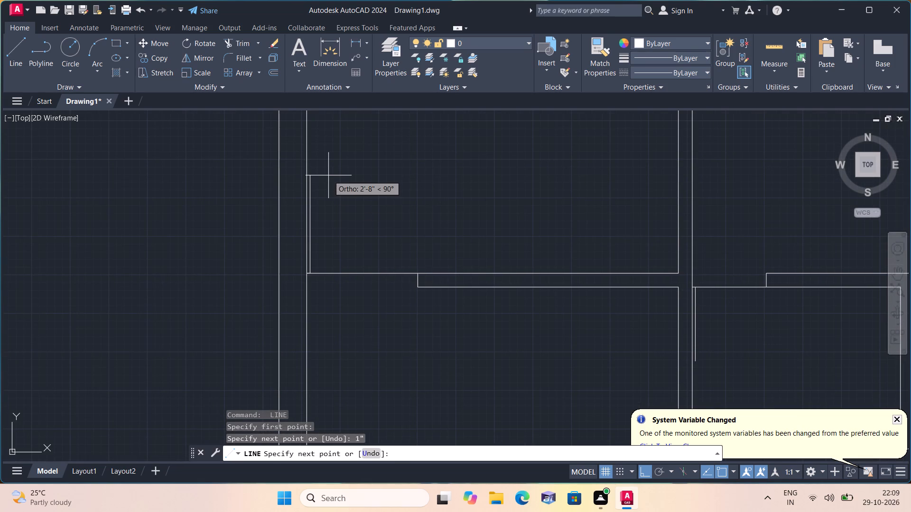
pyautogui.press('3')
pyautogui.write("'")
pyautogui.press('space')
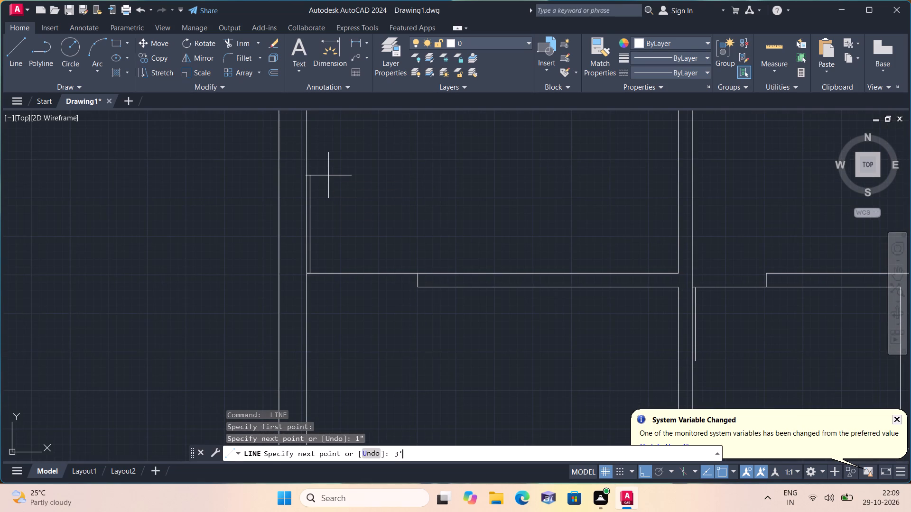
pyautogui.press('space')
# Erase the 1" offset segment between the left outer wall's face and the new 3' door leaf.
pyautogui.scroll(2, 323, 276)
pyautogui.scroll(1, 284, 268)
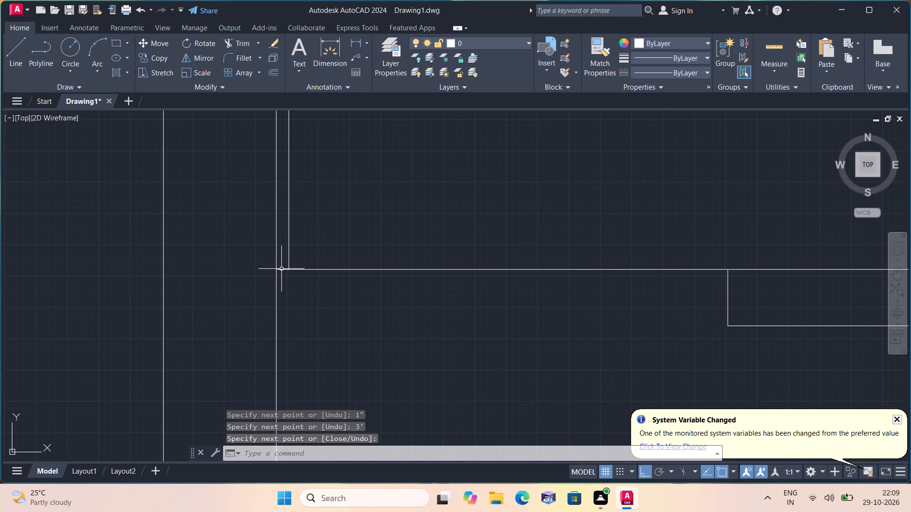
pyautogui.click(281, 269)
pyautogui.press('Delete')
# Draw a line across the upper-left room's doorway, from the stub wall's upper corner to the vertical partition's left face.
pyautogui.scroll(-2, 338, 237)
pyautogui.scroll(-1, 390, 212)
pyautogui.moveTo(390, 213); pyautogui.dragTo(374, 270, button='middle')
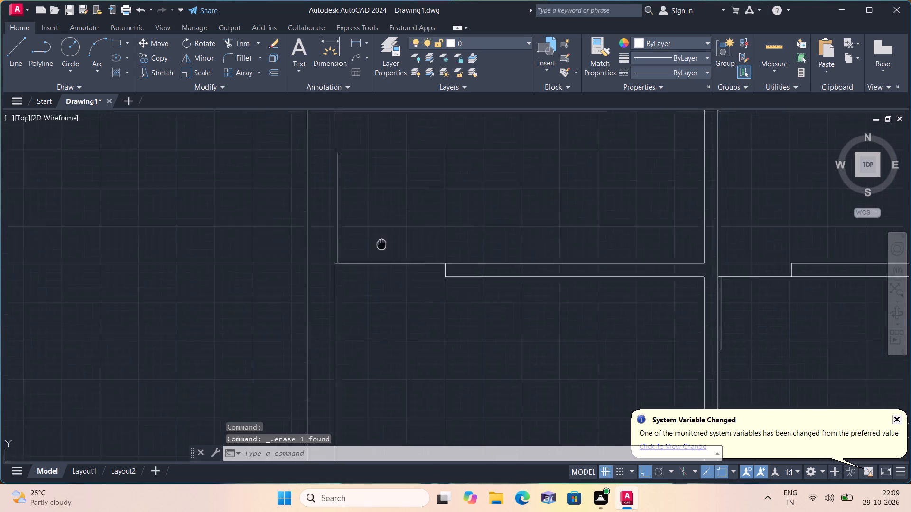
pyautogui.scroll(-1, 374, 270)
pyautogui.moveTo(374, 270); pyautogui.dragTo(353, 327, button='middle')
pyautogui.scroll(-1, 412, 237)
pyautogui.moveTo(411, 238); pyautogui.dragTo(393, 312, button='middle')
pyautogui.moveTo(459, 232); pyautogui.dragTo(436, 319, button='middle')
pyautogui.scroll(-1, 442, 297)
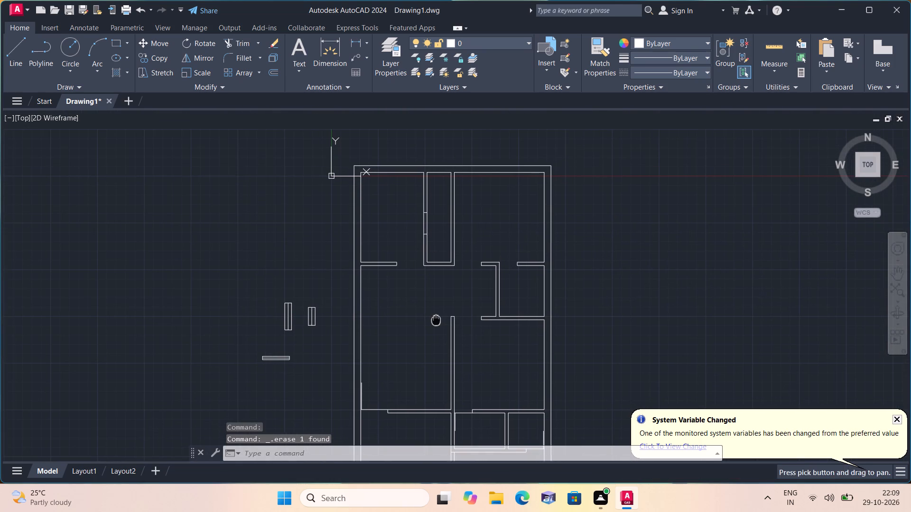
pyautogui.press('l')
pyautogui.press('space')
pyautogui.scroll(2, 414, 268)
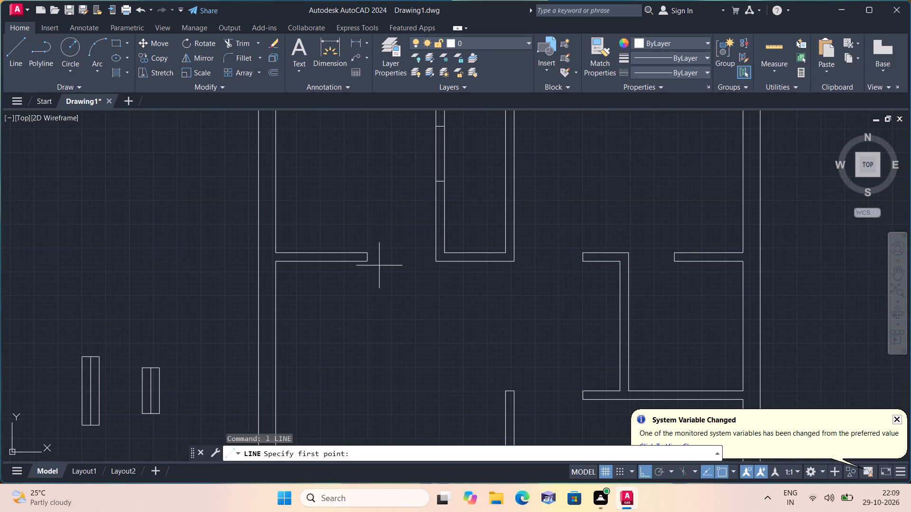
pyautogui.click(367, 251)
pyautogui.click(436, 250)
pyautogui.press('space')
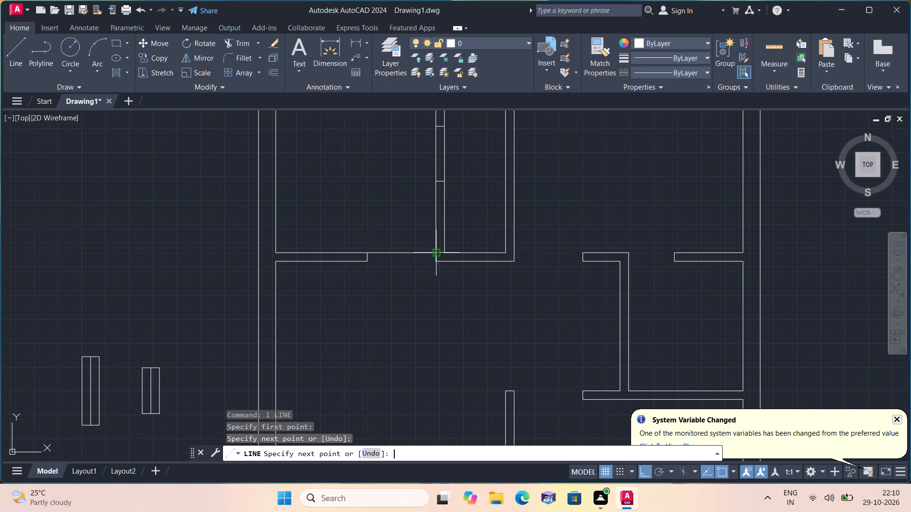
# Draw the upper-left room's door leaf at the partition with a line 1" leftward from the wall face and 3' upward.
pyautogui.scroll(1, 436, 250)
pyautogui.press('space')
pyautogui.click(435, 251)
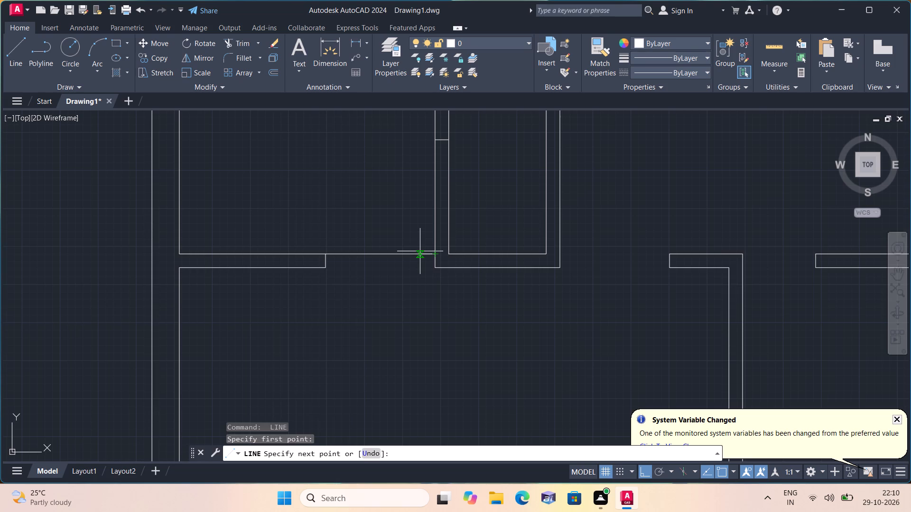
pyautogui.write('1"')
pyautogui.press('space')
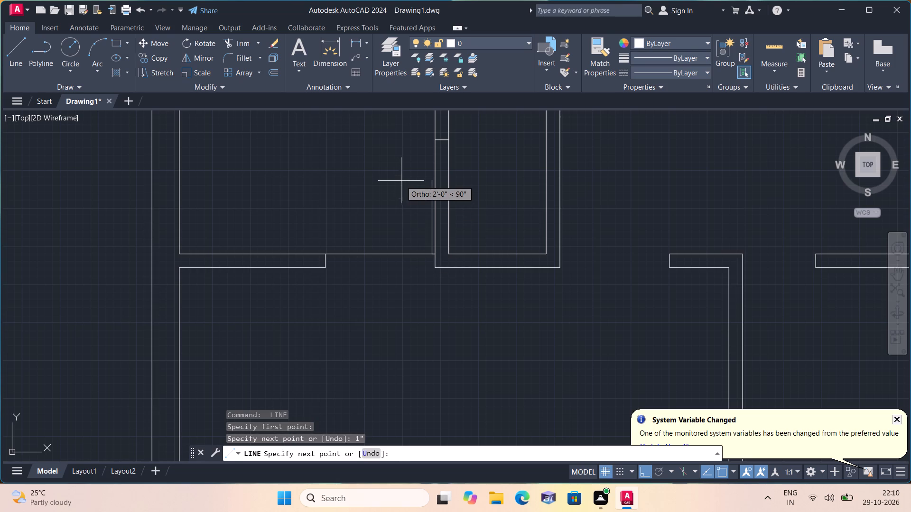
pyautogui.write("3'")
pyautogui.press('space')
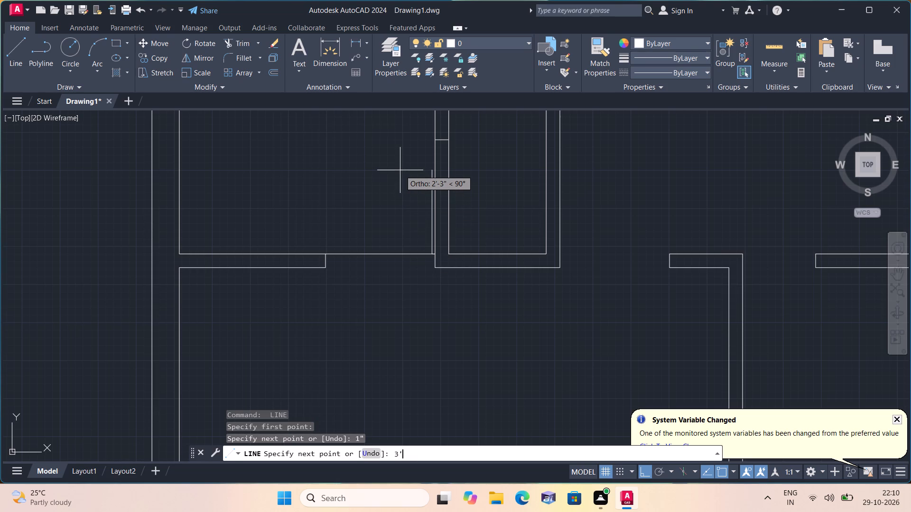
pyautogui.press('space')
# Erase the 1" offset segment between the partition's face and the upper-left room's new door leaf.
pyautogui.scroll(2, 425, 228)
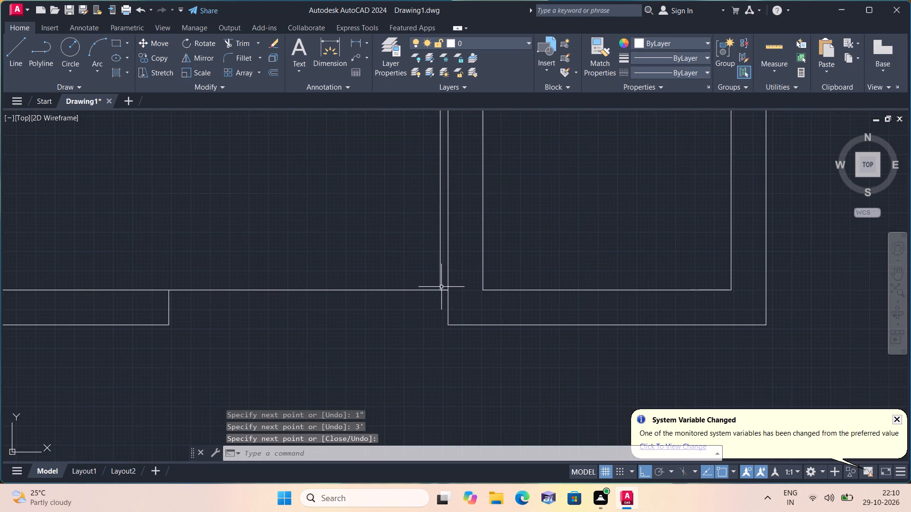
pyautogui.click(444, 291)
pyautogui.press('Delete')
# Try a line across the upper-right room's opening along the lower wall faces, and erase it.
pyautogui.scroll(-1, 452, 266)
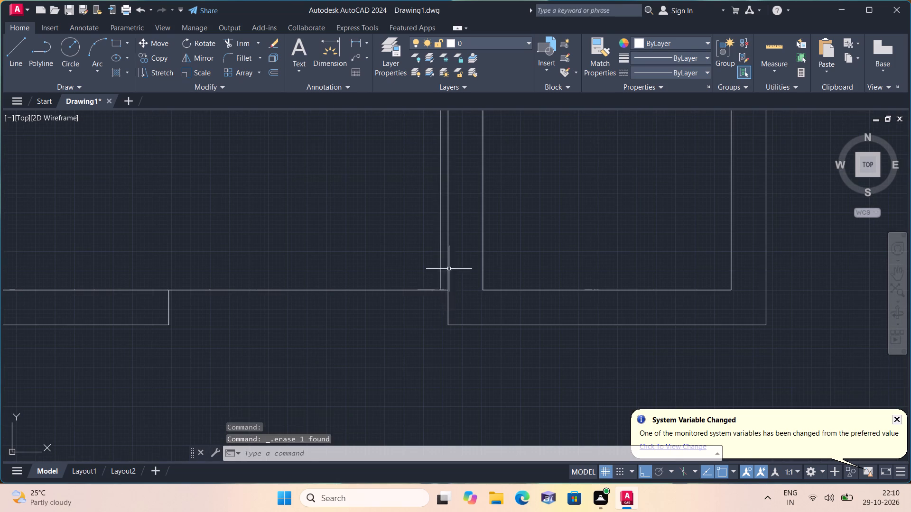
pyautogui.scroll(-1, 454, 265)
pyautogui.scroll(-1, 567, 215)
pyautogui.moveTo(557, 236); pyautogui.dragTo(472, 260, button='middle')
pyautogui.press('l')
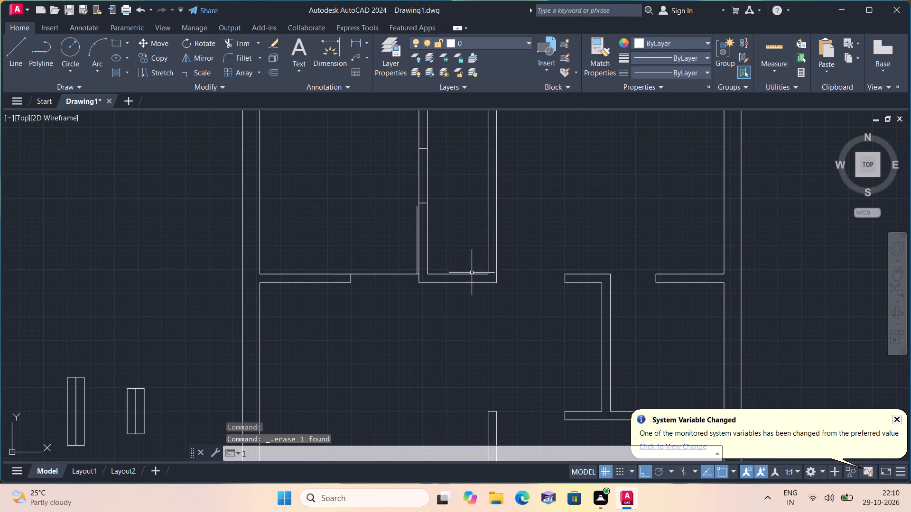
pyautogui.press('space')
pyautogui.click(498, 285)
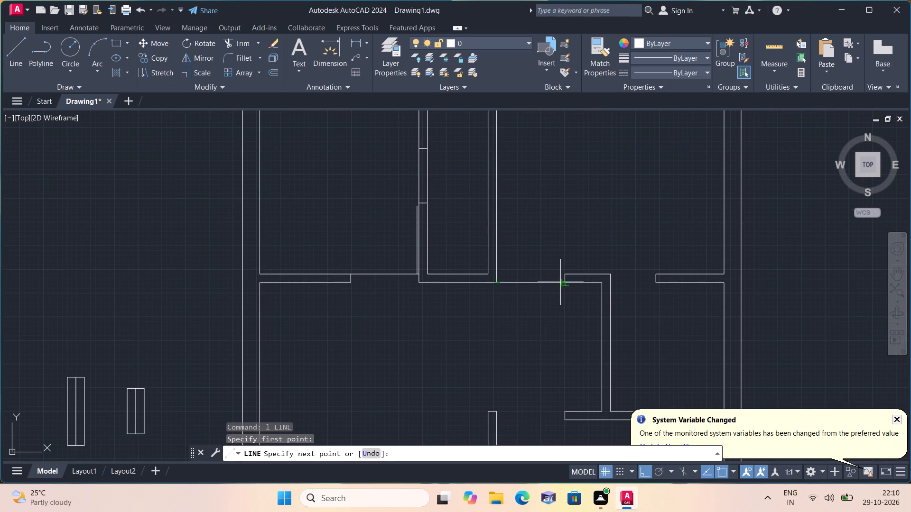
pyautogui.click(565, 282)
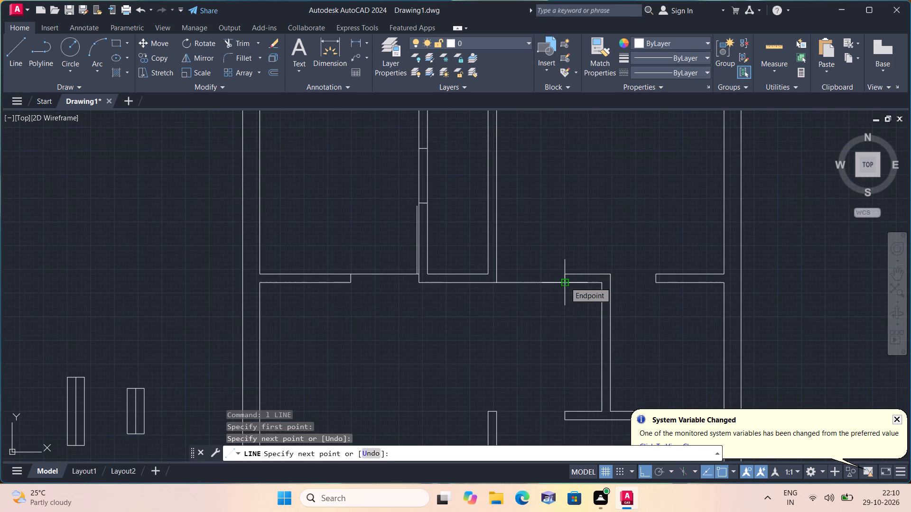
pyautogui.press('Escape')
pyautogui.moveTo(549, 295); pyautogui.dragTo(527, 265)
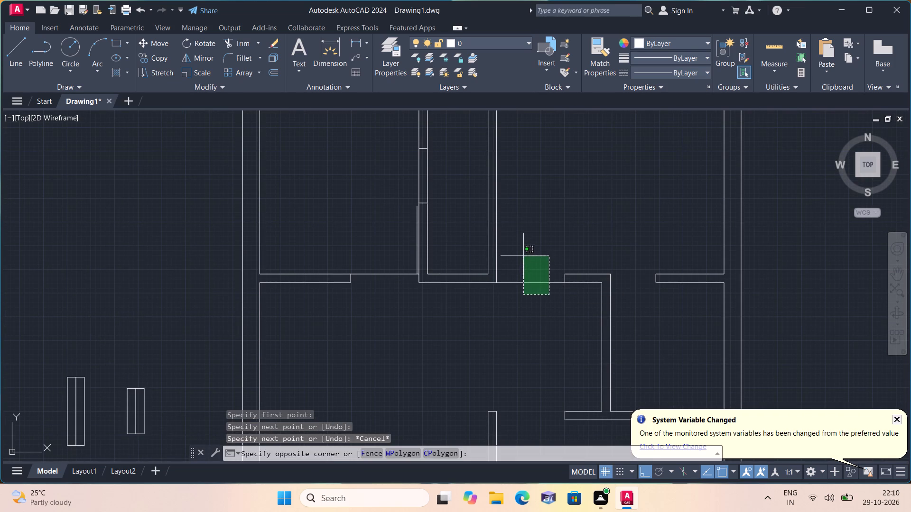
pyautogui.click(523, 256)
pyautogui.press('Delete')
# Draw a line across the upper-right room's doorway along the upper wall faces, from the stub wall's corner to the vertical partition's right face.
pyautogui.press('l')
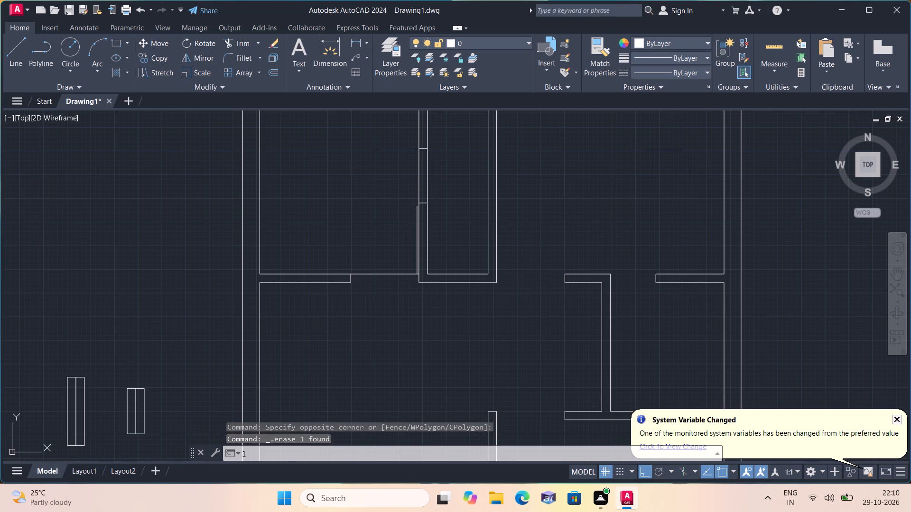
pyautogui.press('space')
pyautogui.click(562, 272)
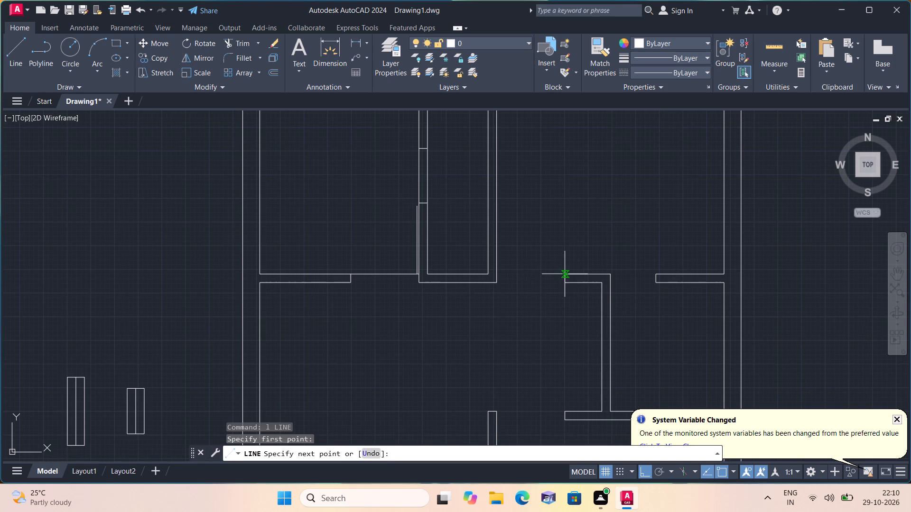
pyautogui.click(498, 276)
pyautogui.press('space')
# Draw the upper-right room's door leaf at the partition with a line 1" rightward from the wall face and 3' upward.
pyautogui.scroll(1, 501, 276)
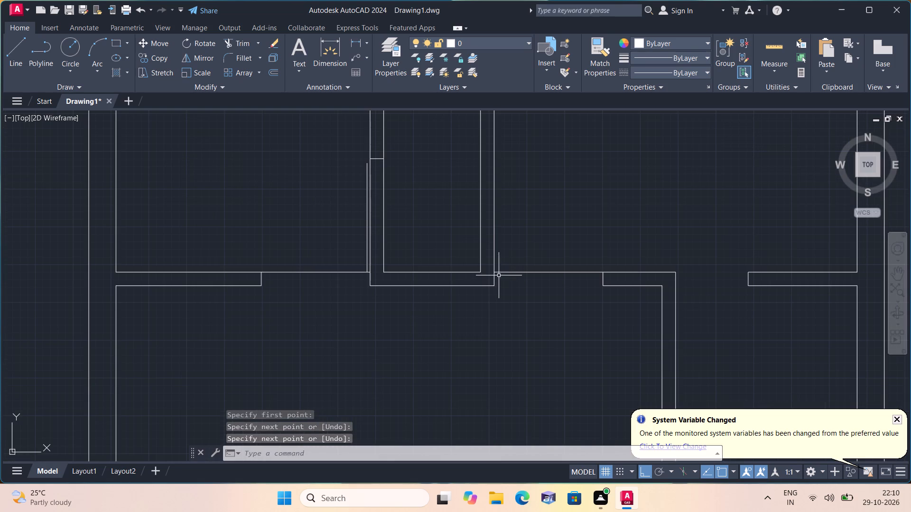
pyautogui.press('space')
pyautogui.click(495, 271)
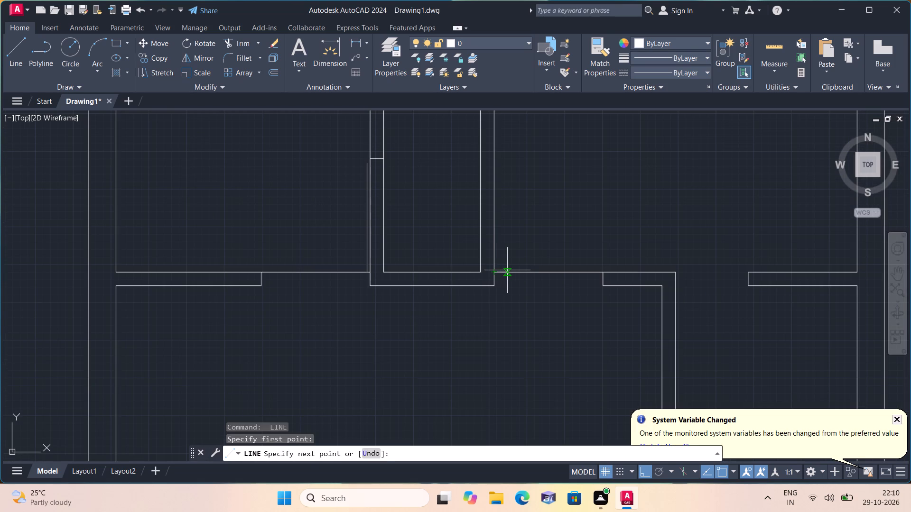
pyautogui.write('1"')
pyautogui.press('space')
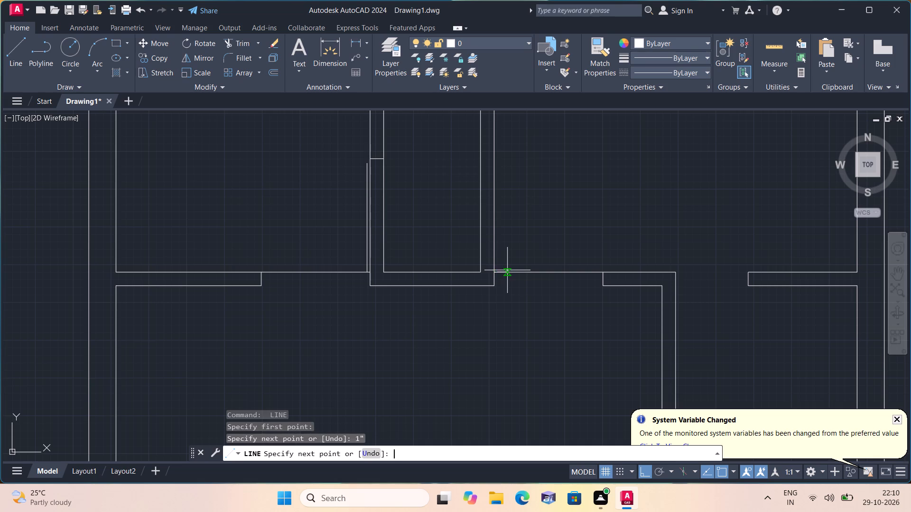
pyautogui.write("3'")
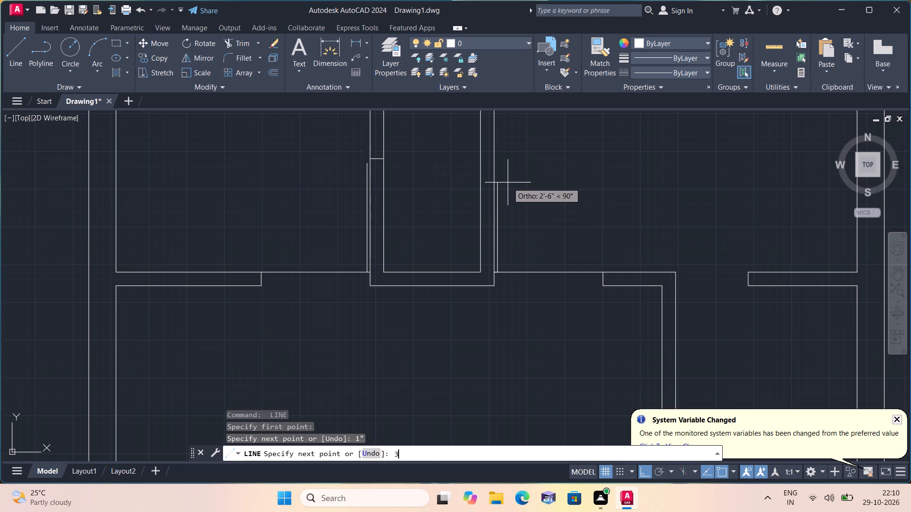
pyautogui.press('space')
pyautogui.press('space')
# Erase the 1" offset segment between the partition's face and the upper-right room's new door leaf.
pyautogui.scroll(2, 490, 264)
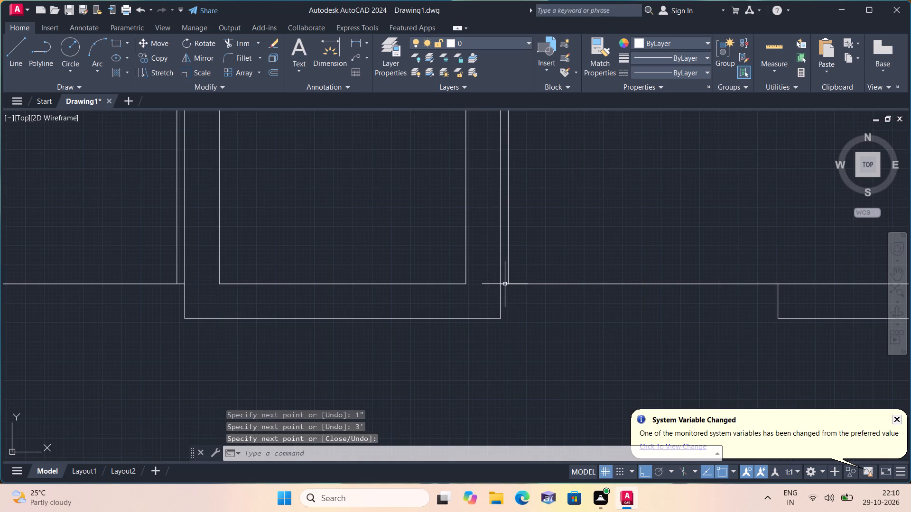
pyautogui.click(505, 284)
pyautogui.scroll(-2, 573, 256)
pyautogui.press('Delete')
# Draw a line across the small right-hand room's doorway, from the right stub wall's lower corner to the vertical wall's right face.
pyautogui.scroll(-2, 573, 256)
pyautogui.moveTo(576, 262); pyautogui.dragTo(572, 262, button='middle')
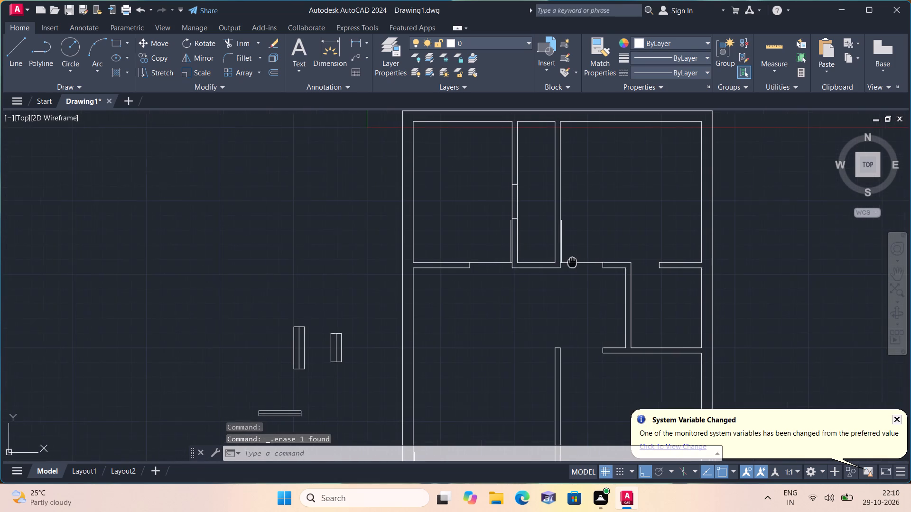
pyautogui.moveTo(572, 262); pyautogui.dragTo(569, 263, button='middle')
pyautogui.press('l')
pyautogui.press('space')
pyautogui.scroll(1, 634, 275)
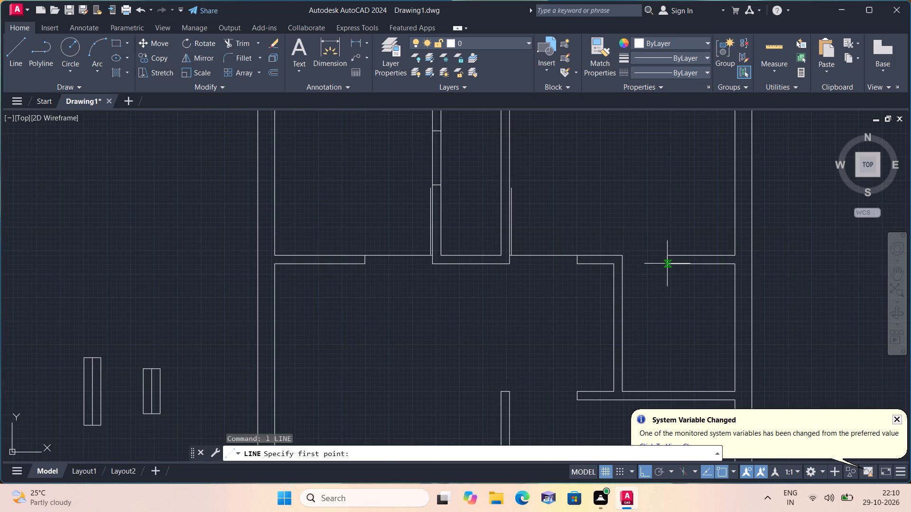
pyautogui.click(667, 264)
pyautogui.click(623, 264)
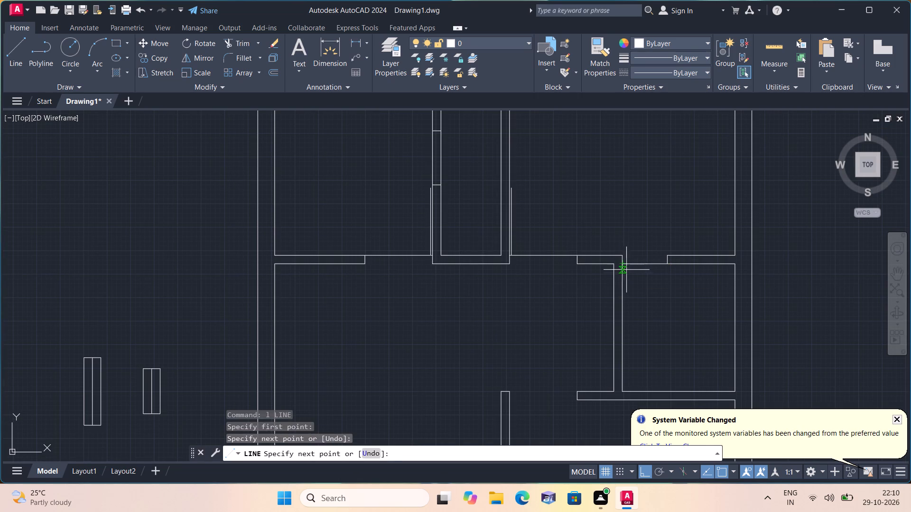
pyautogui.press('space')
# Start the small right-hand room's door leaf with a line from the threshold's end on the vertical wall's right face.
pyautogui.scroll(2, 627, 272)
pyautogui.press('space')
pyautogui.click(614, 251)
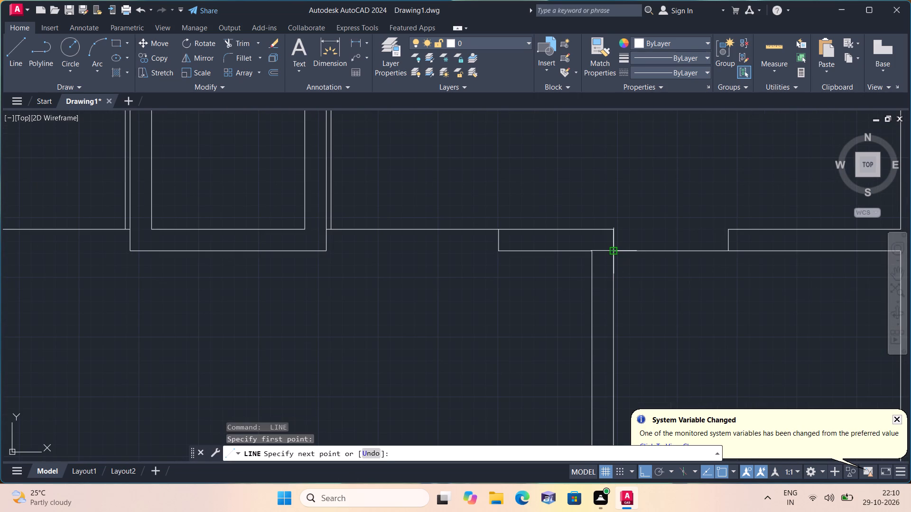
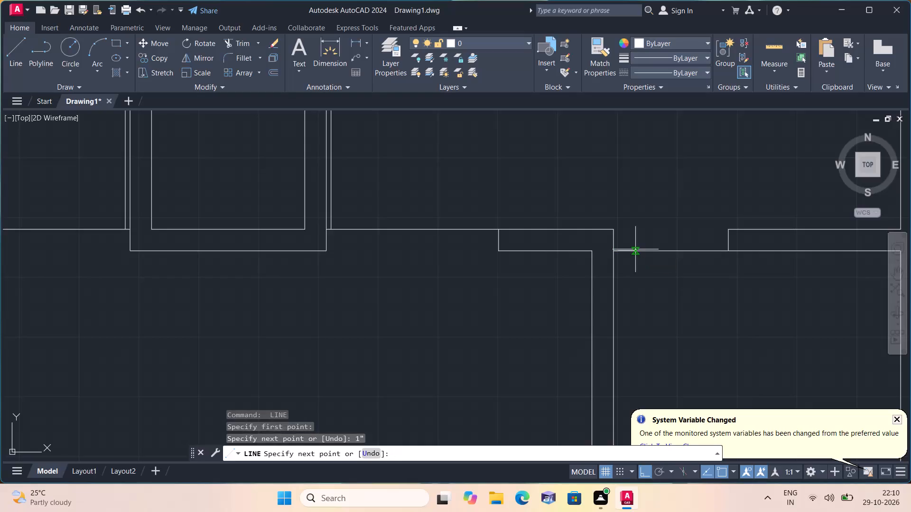
# Finish the small right-hand room's door leaf with a line 2' downward from the 1" offset point.
pyautogui.scroll(-2, 641, 281)
pyautogui.write("2'")
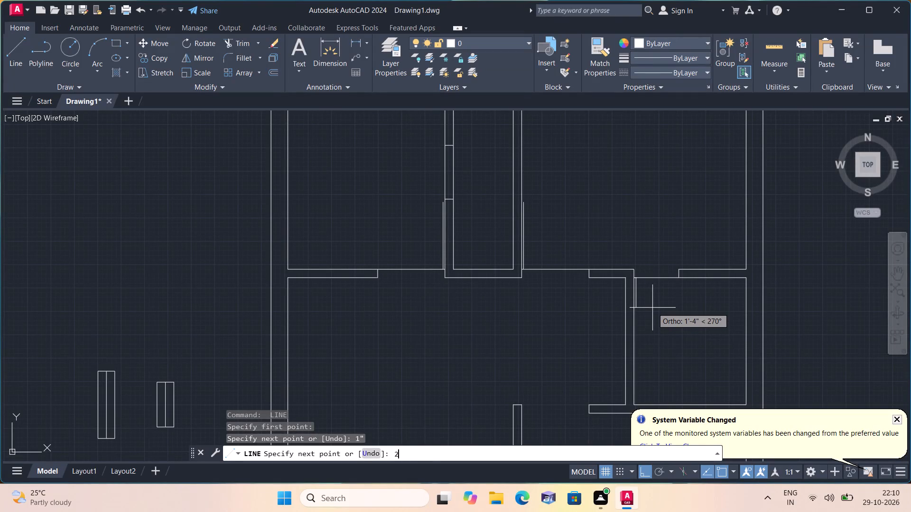
pyautogui.press('space')
pyautogui.press('space')
# Erase the 1" offset segment between the vertical wall's right face and the small right-hand room's new door leaf.
pyautogui.scroll(4, 640, 290)
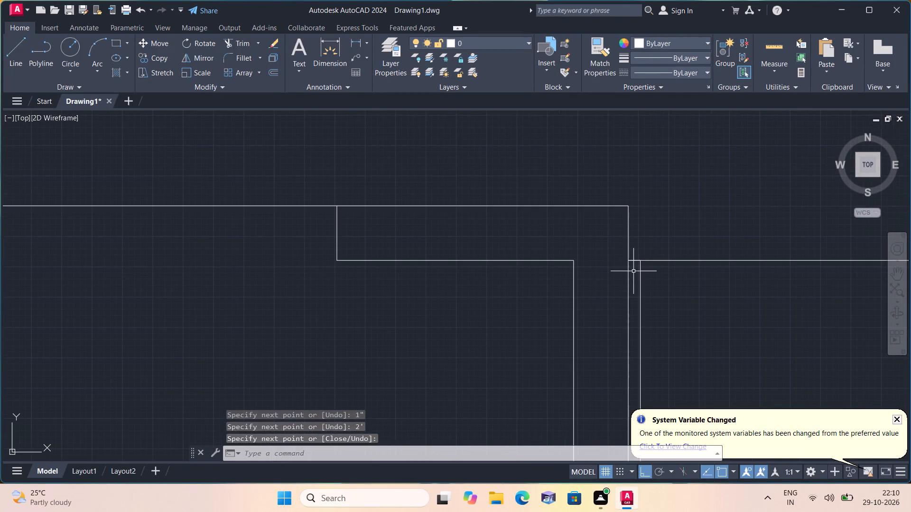
pyautogui.click(633, 260)
pyautogui.scroll(-2, 629, 302)
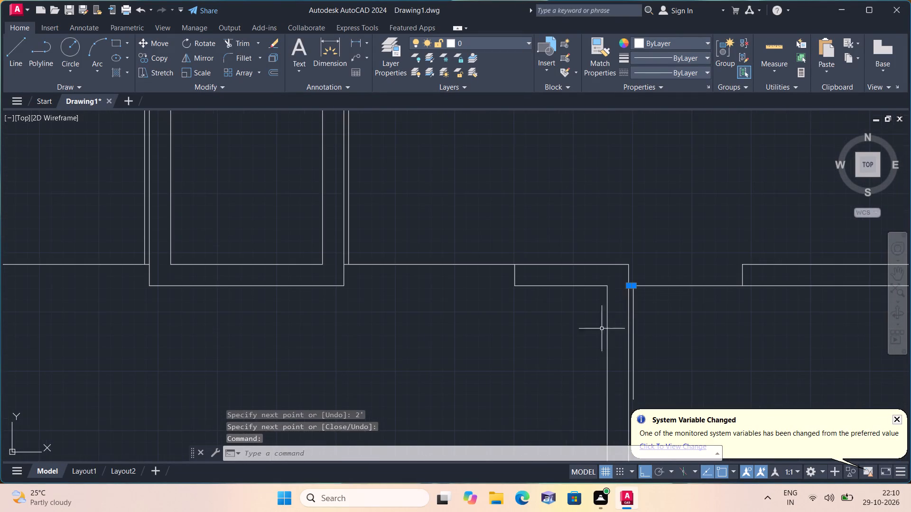
pyautogui.press('Delete')
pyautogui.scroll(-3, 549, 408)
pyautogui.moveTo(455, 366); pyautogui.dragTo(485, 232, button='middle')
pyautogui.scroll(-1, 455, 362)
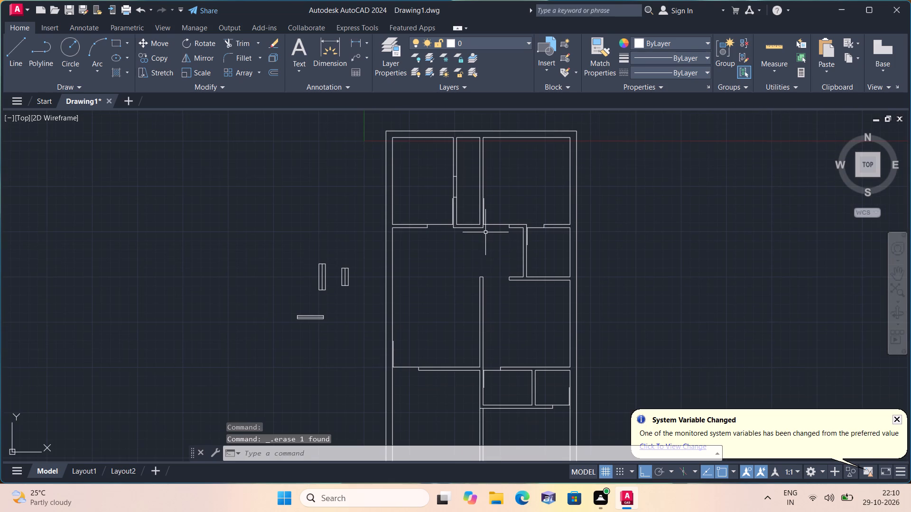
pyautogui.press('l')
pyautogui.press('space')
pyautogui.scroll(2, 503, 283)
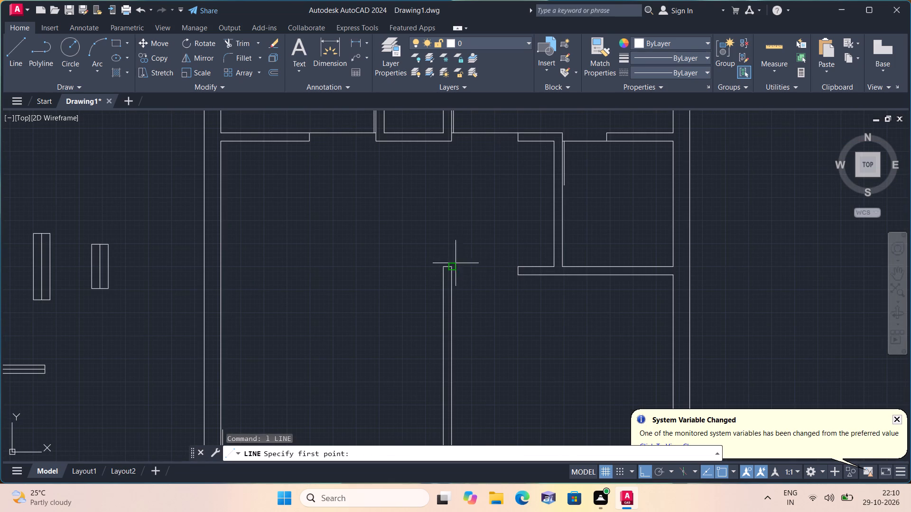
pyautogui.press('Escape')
# Draw the upper-left room's door swing as a Start, End, Direction arc from the leaf's upper end to the opposite jamb, with a horizontal start tangent.
pyautogui.scroll(-1, 455, 242)
pyautogui.moveTo(388, 238); pyautogui.dragTo(400, 246, button='middle')
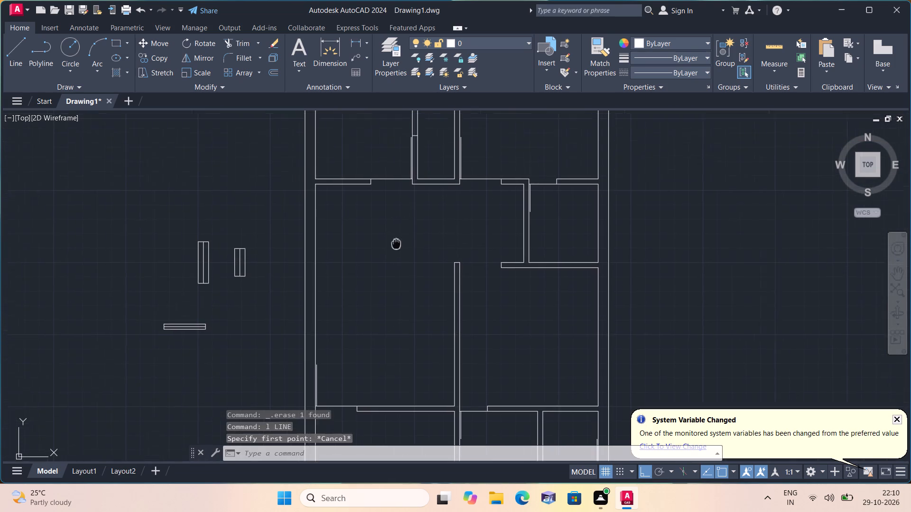
pyautogui.moveTo(400, 246); pyautogui.dragTo(444, 298, button='middle')
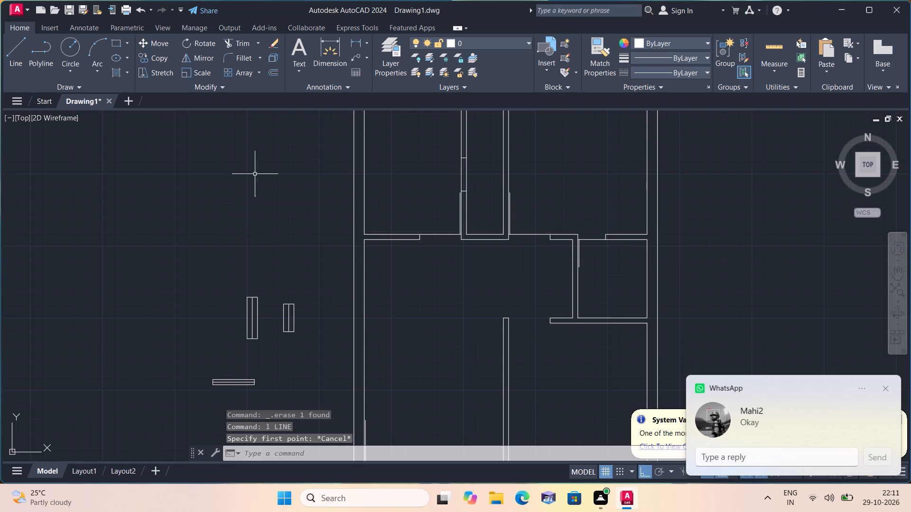
pyautogui.click(99, 71)
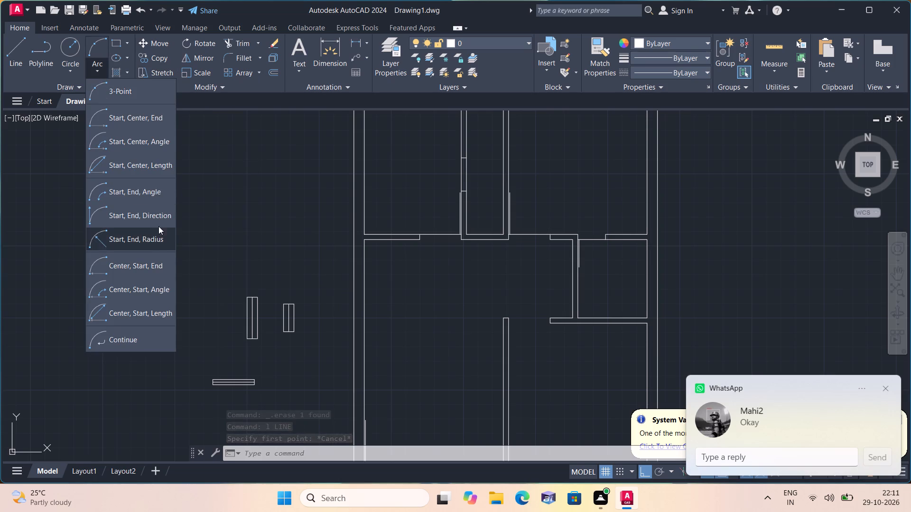
pyautogui.click(148, 213)
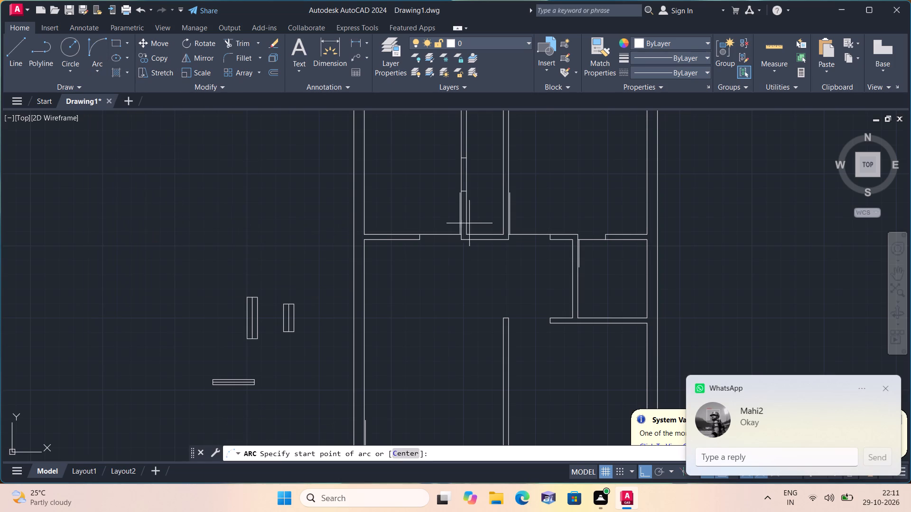
pyautogui.scroll(3, 453, 201)
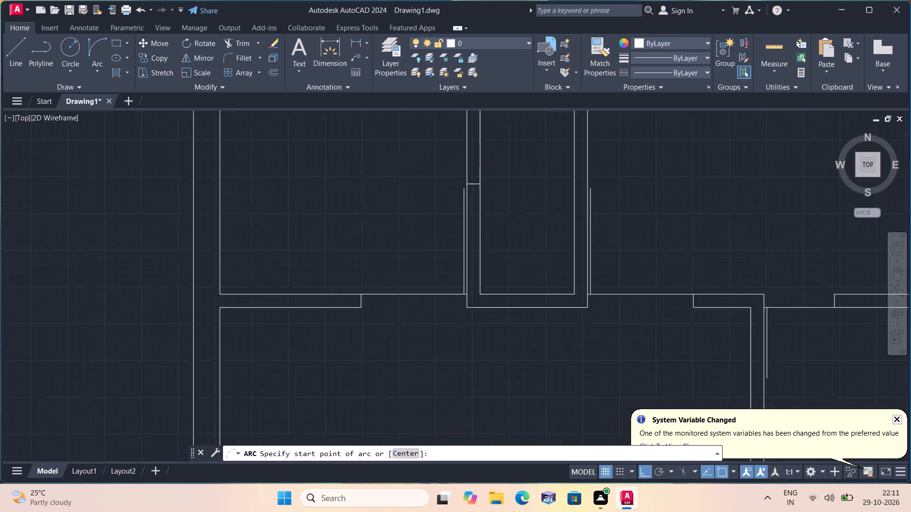
pyautogui.scroll(1, 461, 187)
pyautogui.click(466, 192)
pyautogui.scroll(-1, 368, 300)
pyautogui.moveTo(365, 299); pyautogui.dragTo(405, 227, button='middle')
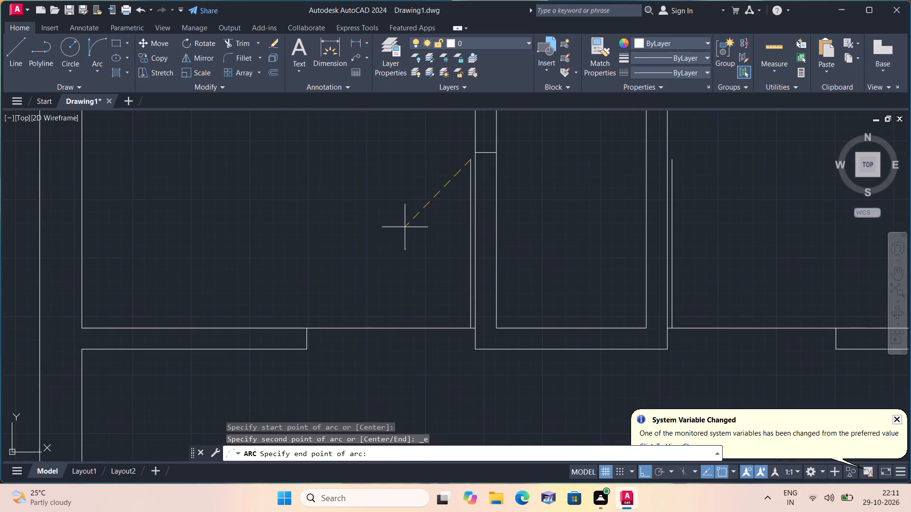
pyautogui.click(309, 327)
pyautogui.click(289, 276)
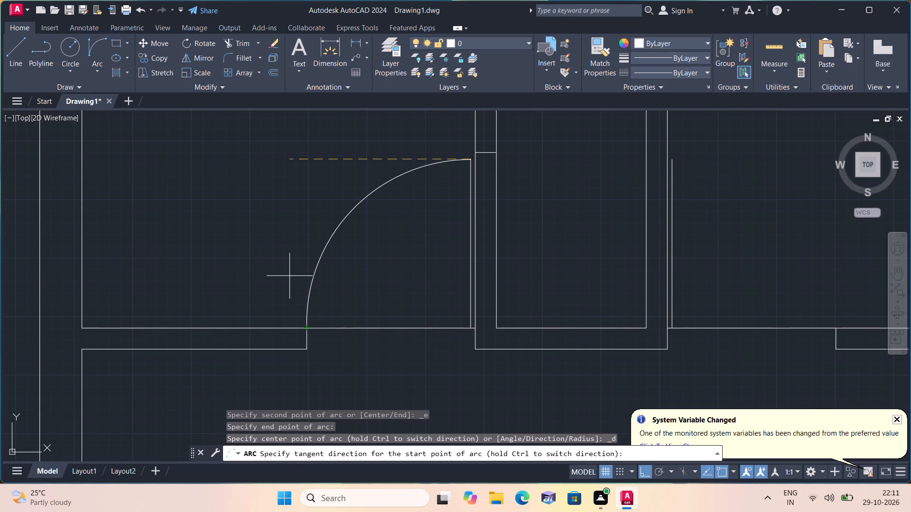
# Draw the upper-right room's door swing as a Start, End, Direction arc from the leaf's upper end to the opposite jamb, starting horizontally.
pyautogui.click(98, 64)
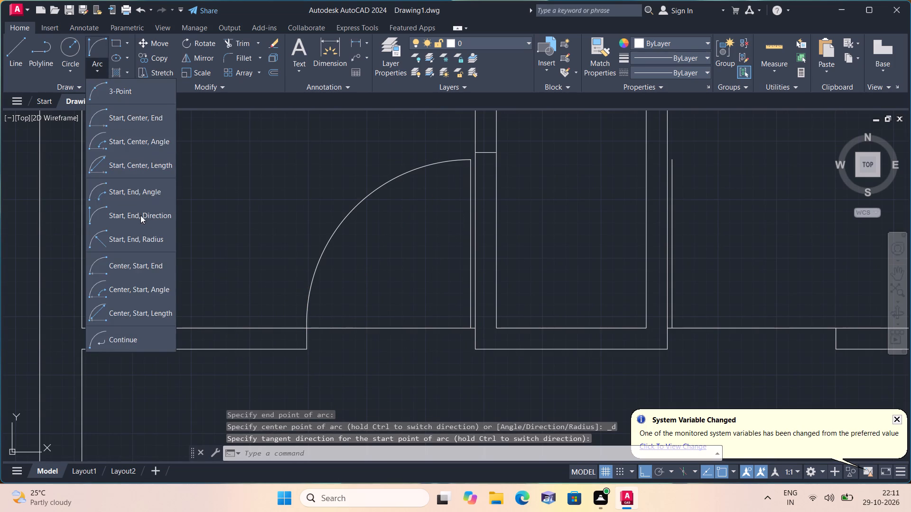
pyautogui.click(140, 215)
pyautogui.scroll(-1, 230, 233)
pyautogui.scroll(2, 519, 188)
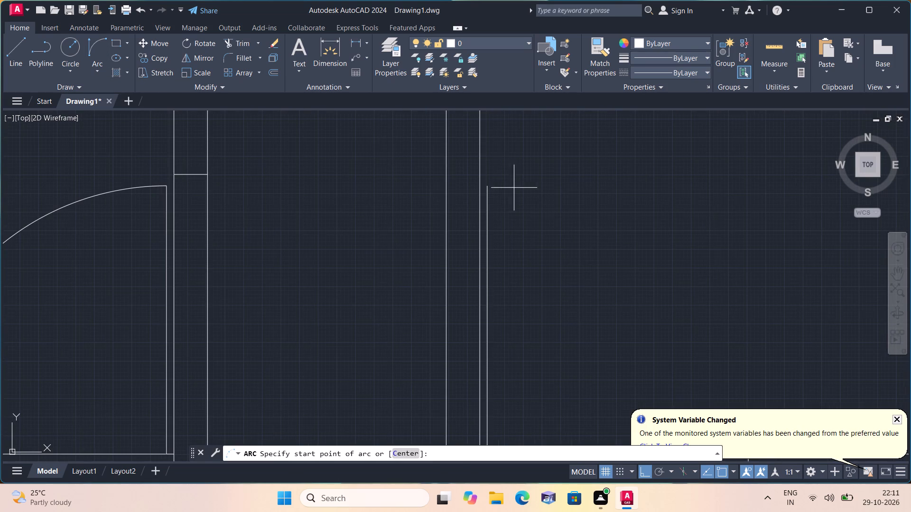
pyautogui.click(487, 186)
pyautogui.scroll(-1, 573, 275)
pyautogui.moveTo(573, 275); pyautogui.dragTo(522, 199, button='middle')
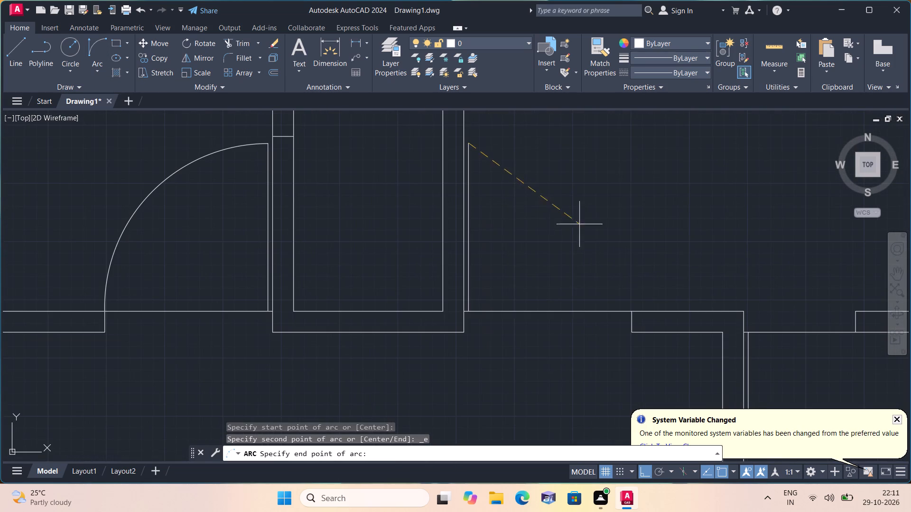
pyautogui.click(629, 310)
pyautogui.click(610, 215)
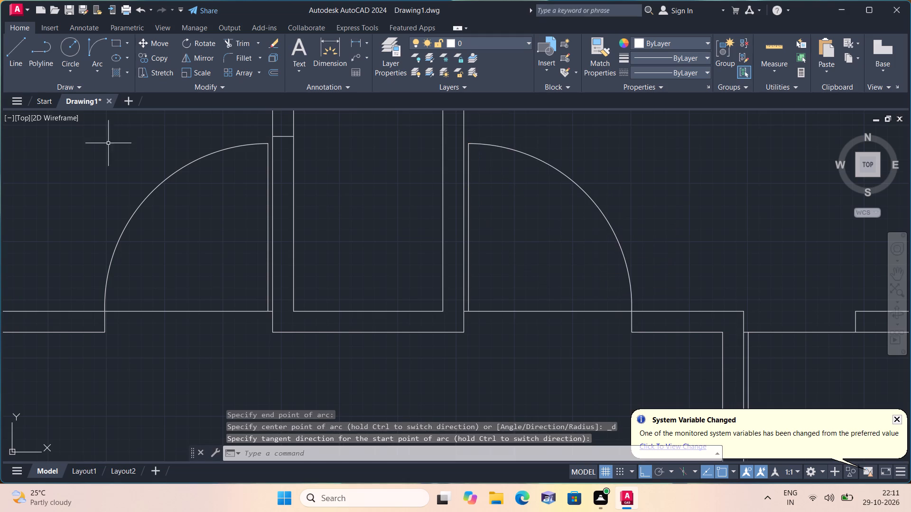
# Draw the small right-hand room's door swing as a Start, End, Direction arc from the leaf's lower end to the stub wall's lower corner.
pyautogui.moveTo(93, 70); pyautogui.dragTo(98, 82)
pyautogui.click(99, 73)
pyautogui.click(140, 215)
pyautogui.scroll(-2, 139, 210)
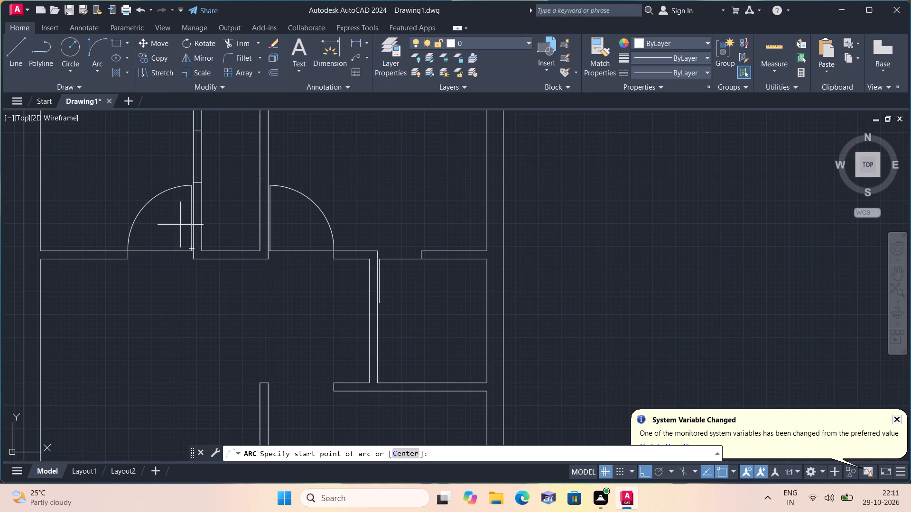
pyautogui.scroll(2, 386, 303)
pyautogui.click(371, 301)
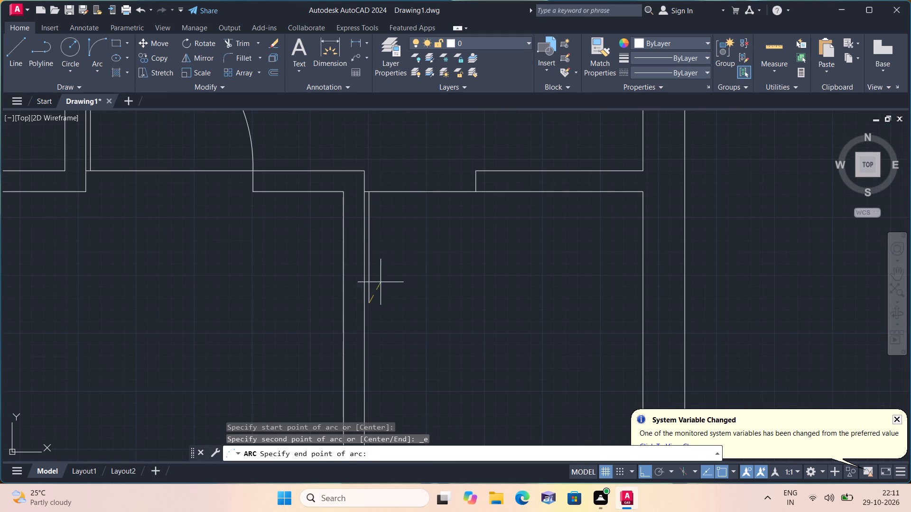
pyautogui.click(477, 192)
pyautogui.click(493, 220)
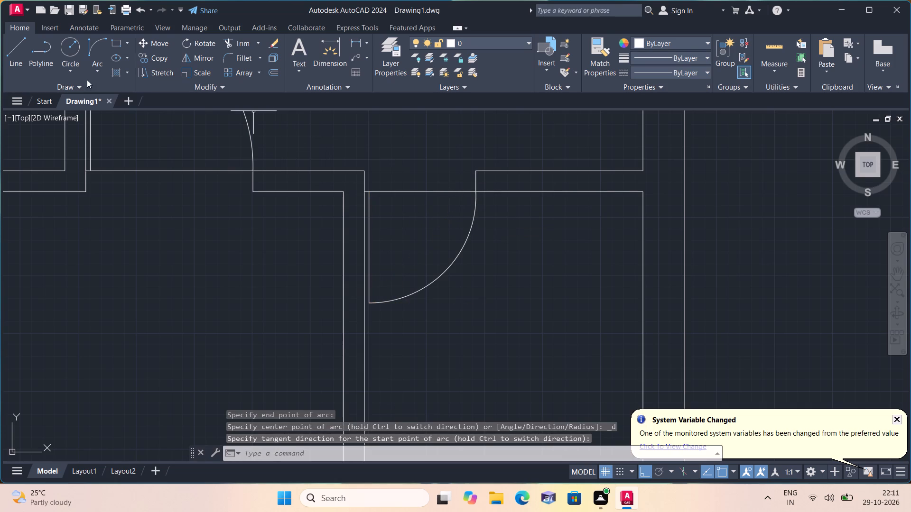
# Draw the large middle-left room's door swing as a Start, End, Direction arc from the leaf's upper end to the bottom wall's end corner.
pyautogui.click(94, 71)
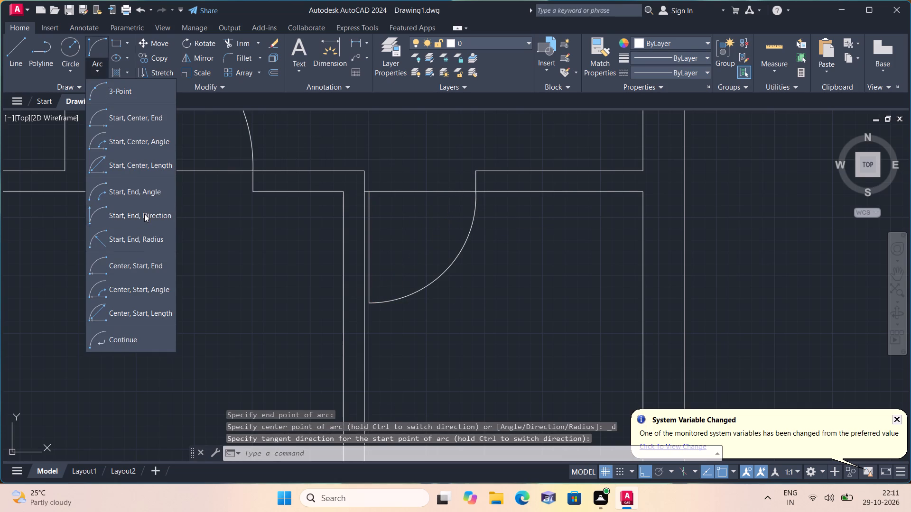
pyautogui.click(144, 214)
pyautogui.scroll(-2, 190, 264)
pyautogui.moveTo(189, 274); pyautogui.dragTo(333, 158, button='middle')
pyautogui.scroll(-1, 360, 126)
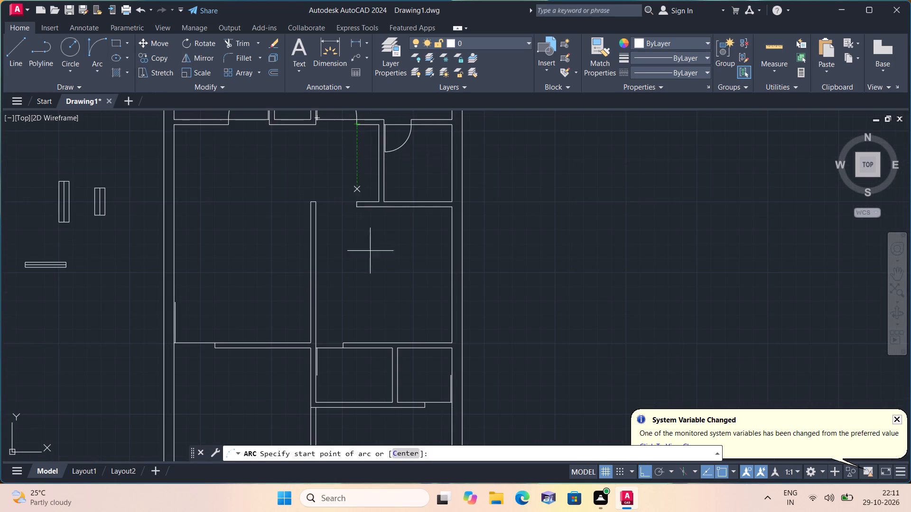
pyautogui.scroll(2, 195, 339)
pyautogui.scroll(1, 155, 264)
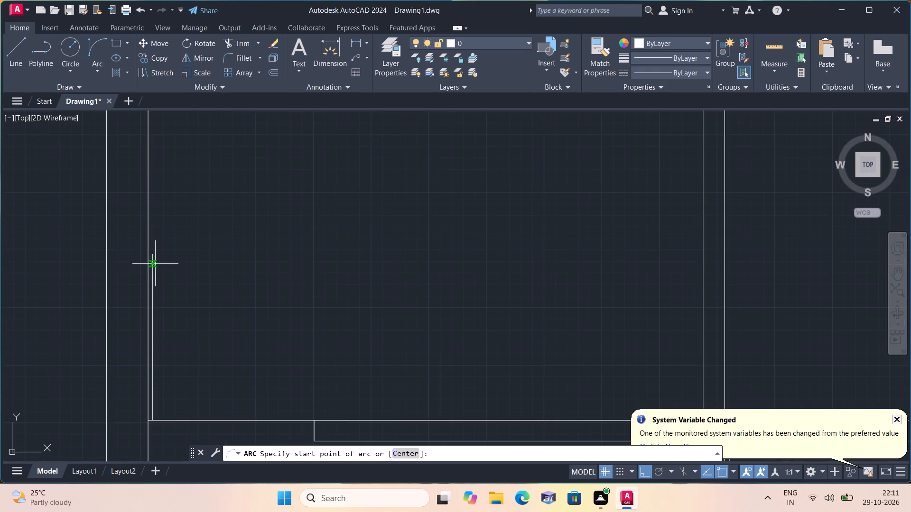
pyautogui.click(154, 254)
pyautogui.moveTo(274, 354); pyautogui.dragTo(281, 272, button='middle')
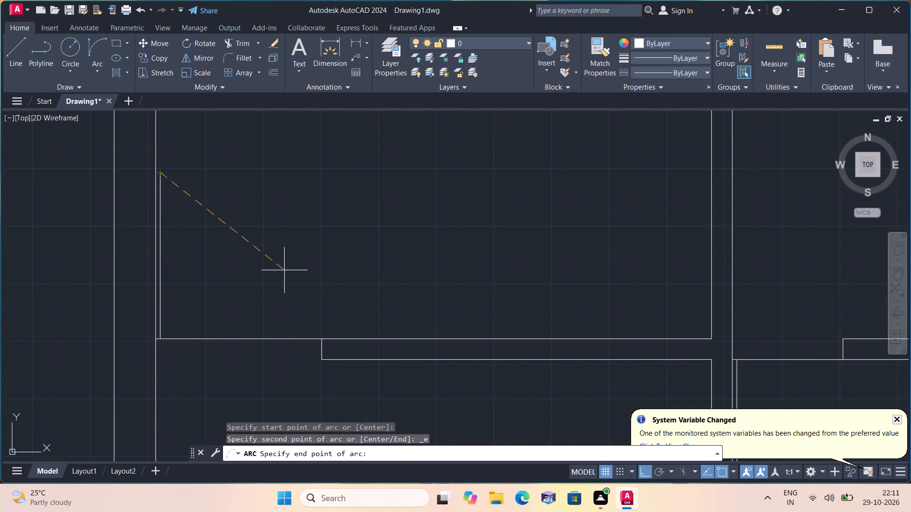
pyautogui.click(319, 337)
pyautogui.click(348, 254)
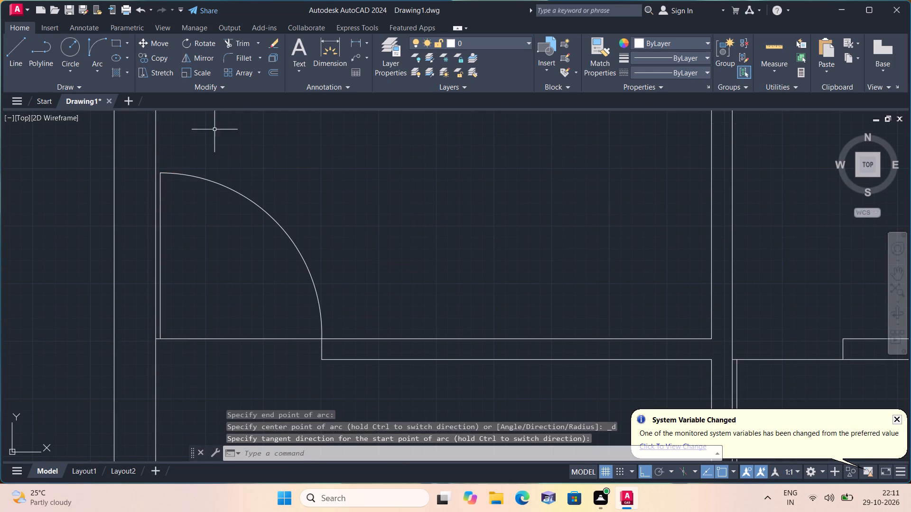
# Draw a Start, End, Direction swing arc for the lower wider small room's door, from the leaf's lower end to the top wall's lower end corner.
pyautogui.click(92, 67)
pyautogui.click(158, 213)
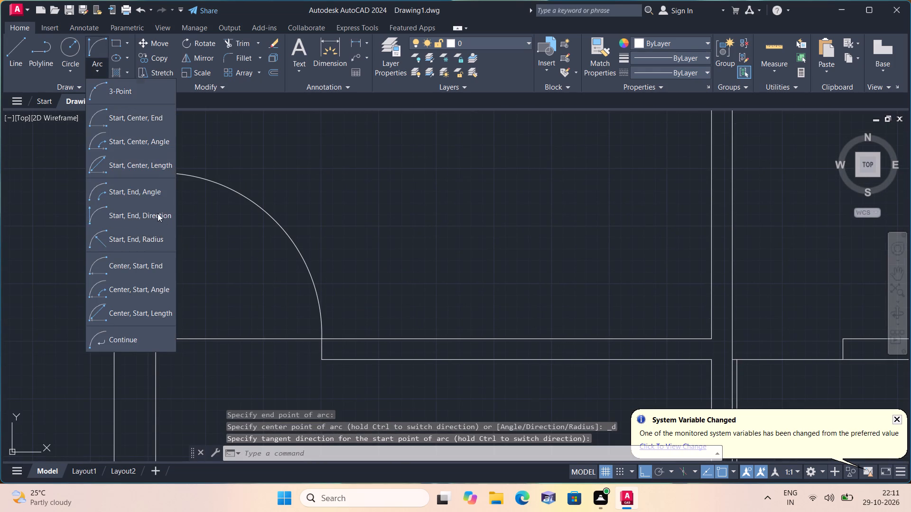
pyautogui.scroll(-2, 215, 256)
pyautogui.scroll(-1, 426, 253)
pyautogui.scroll(2, 431, 316)
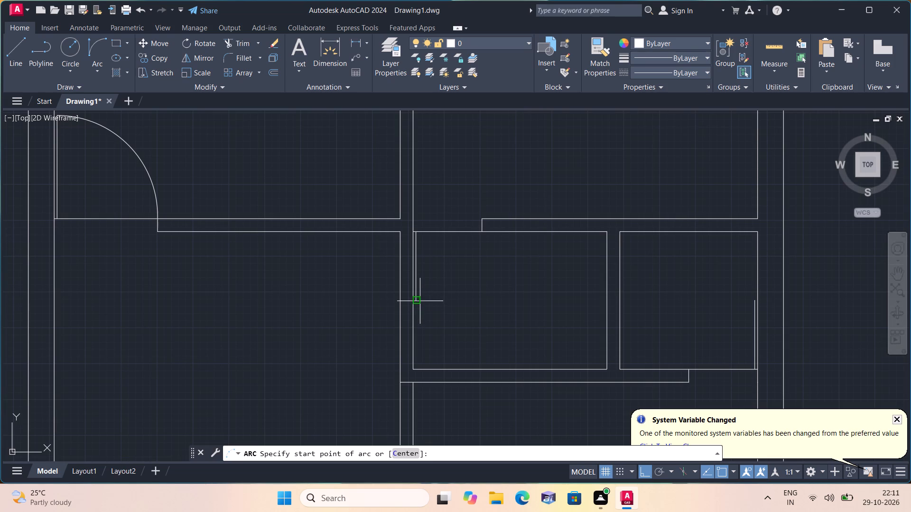
pyautogui.click(420, 301)
pyautogui.click(482, 234)
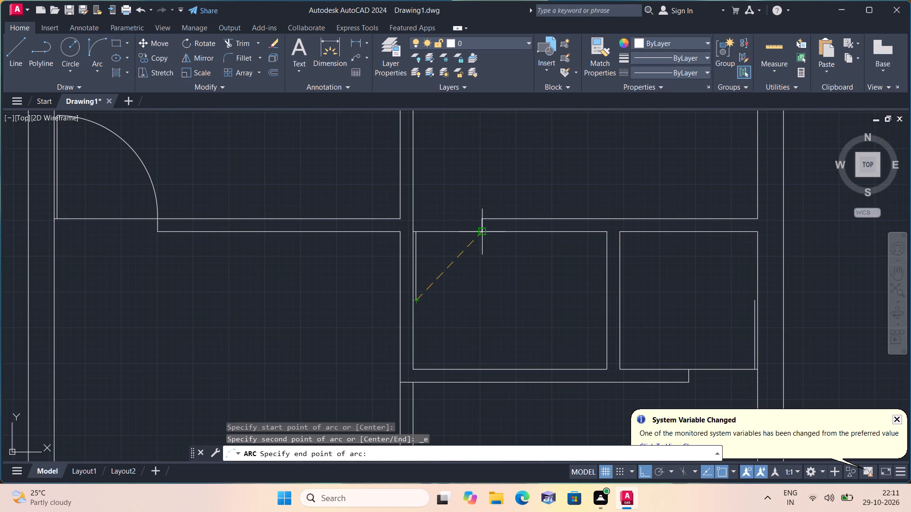
pyautogui.click(485, 242)
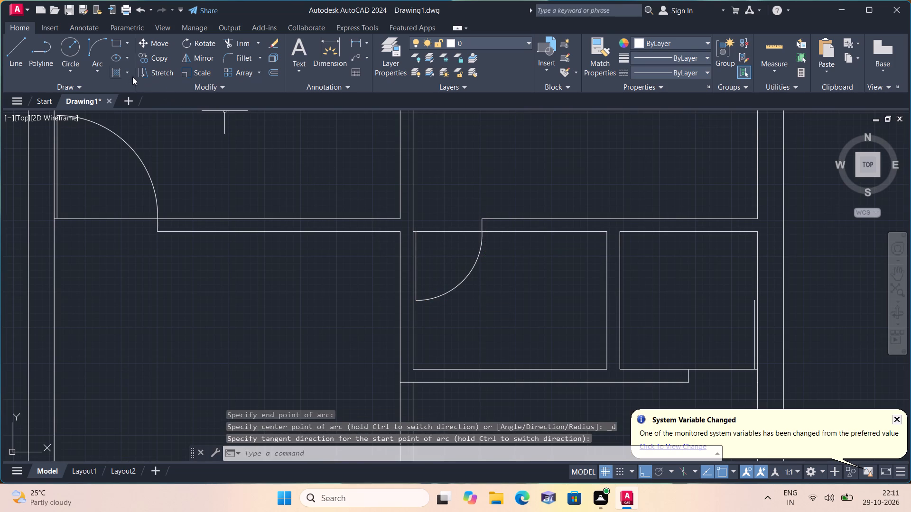
# Draw a Start, End, Direction swing arc for the small room at the lower right, from the leaf's upper end to the bottom wall's end corner.
pyautogui.click(101, 70)
pyautogui.click(148, 211)
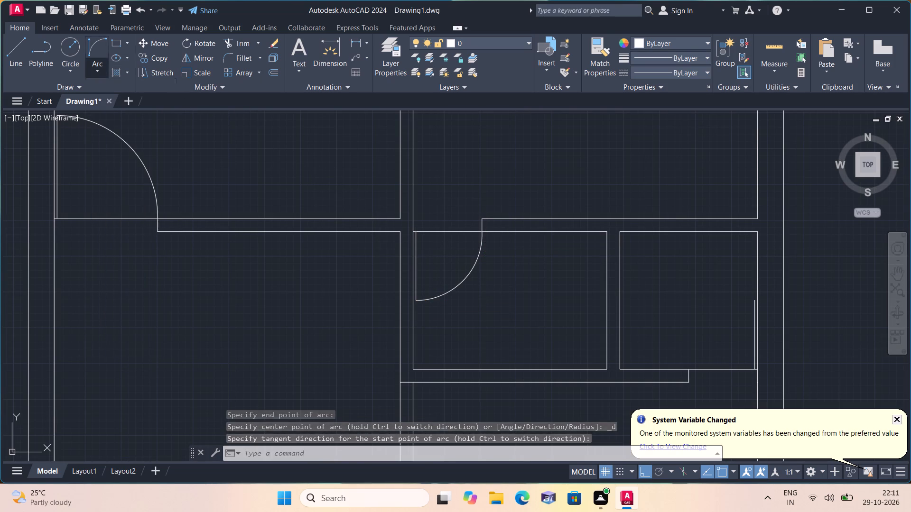
pyautogui.moveTo(648, 293); pyautogui.dragTo(624, 228, button='middle')
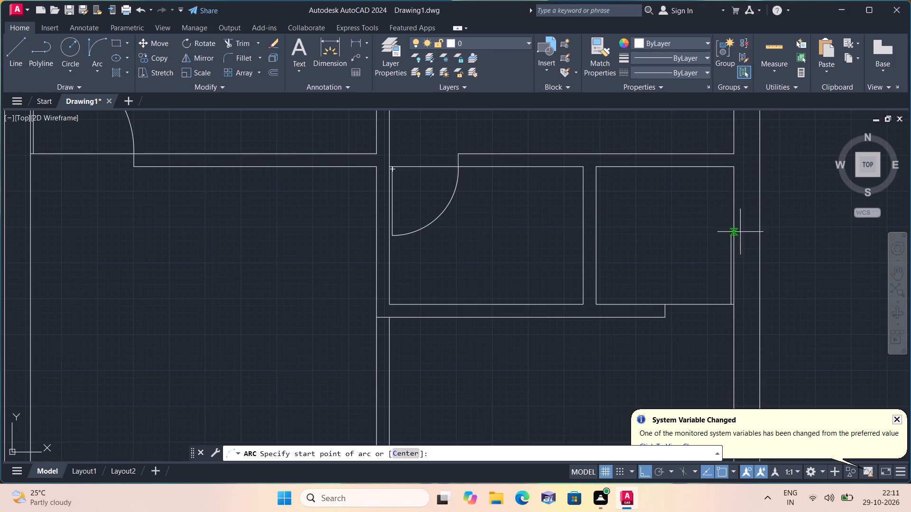
pyautogui.scroll(1, 740, 232)
pyautogui.click(726, 235)
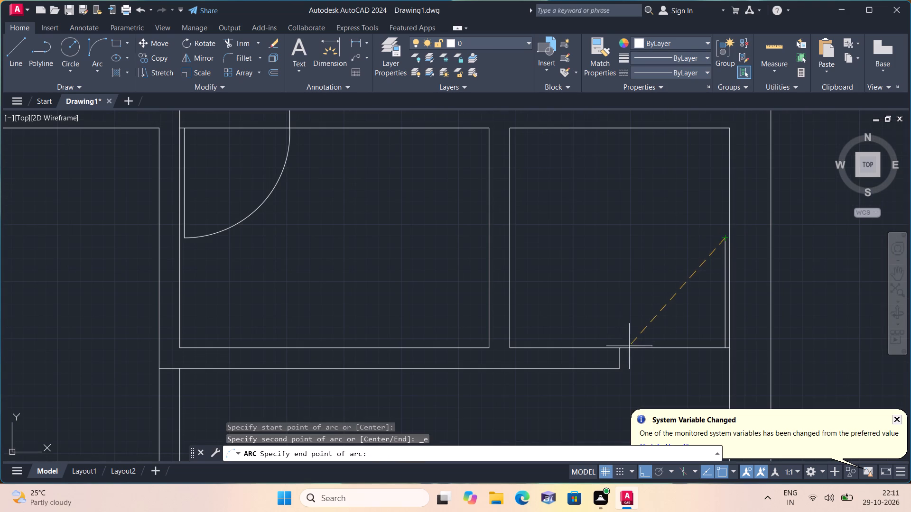
pyautogui.click(621, 350)
pyautogui.click(585, 259)
# Offset the door leaves of the two small lower rooms 1" toward the inside of their swing arcs.
pyautogui.scroll(-3, 623, 247)
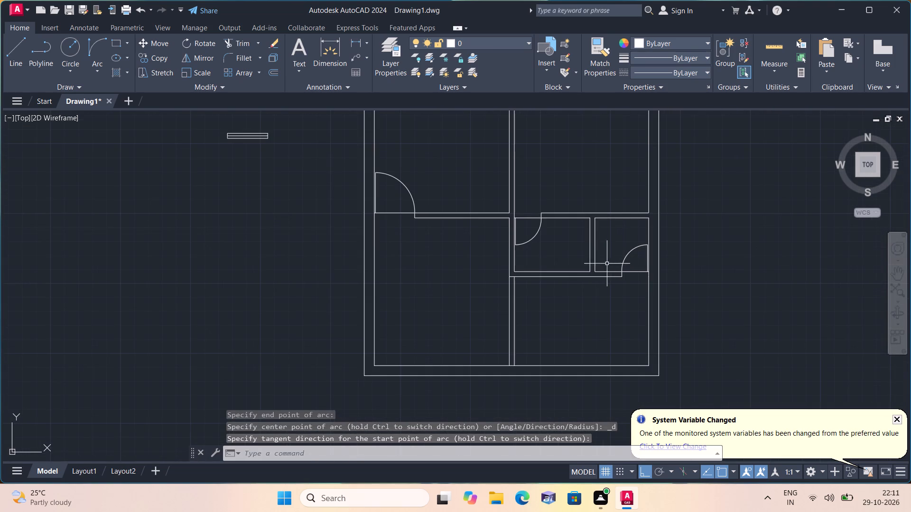
pyautogui.press('o')
pyautogui.write('ff')
pyautogui.press('space')
pyautogui.press('1')
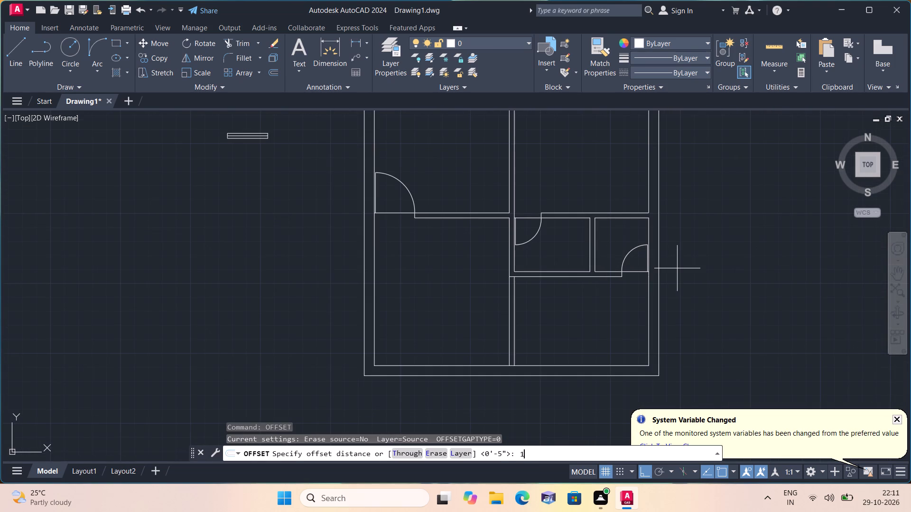
pyautogui.hotkey('shift', '"')
pyautogui.press('space')
pyautogui.scroll(2, 653, 263)
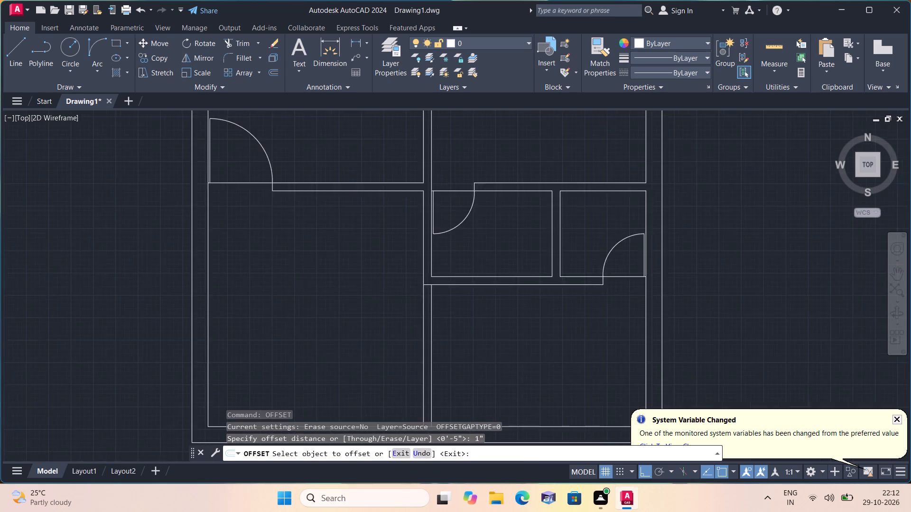
pyautogui.click(640, 255)
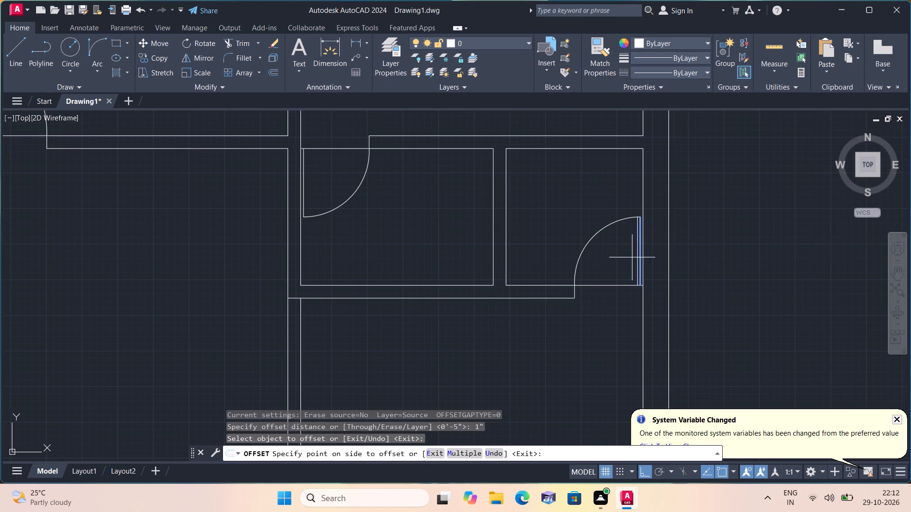
pyautogui.click(629, 259)
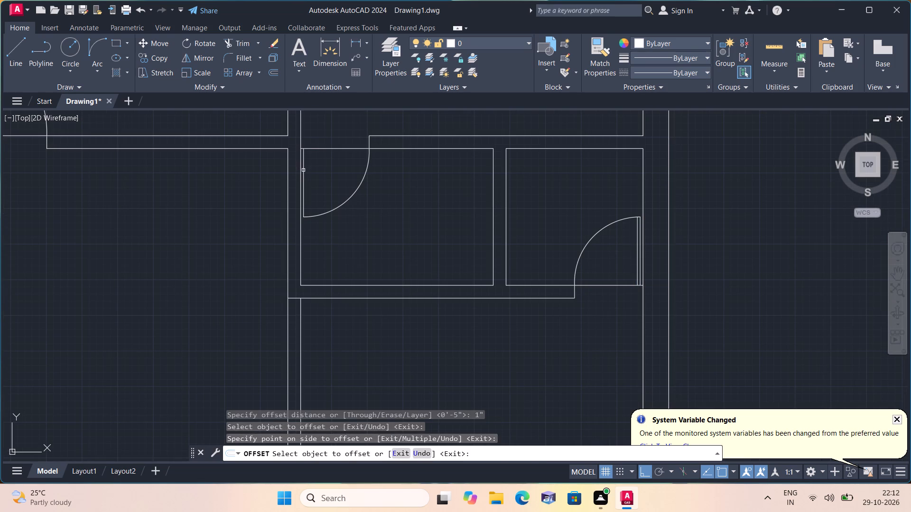
pyautogui.click(303, 170)
pyautogui.click(332, 174)
# Offset the door leaves of the large middle-left room and the small right-hand room 1" toward their swing arcs.
pyautogui.moveTo(337, 171); pyautogui.dragTo(520, 277, button='middle')
pyautogui.scroll(-1, 337, 171)
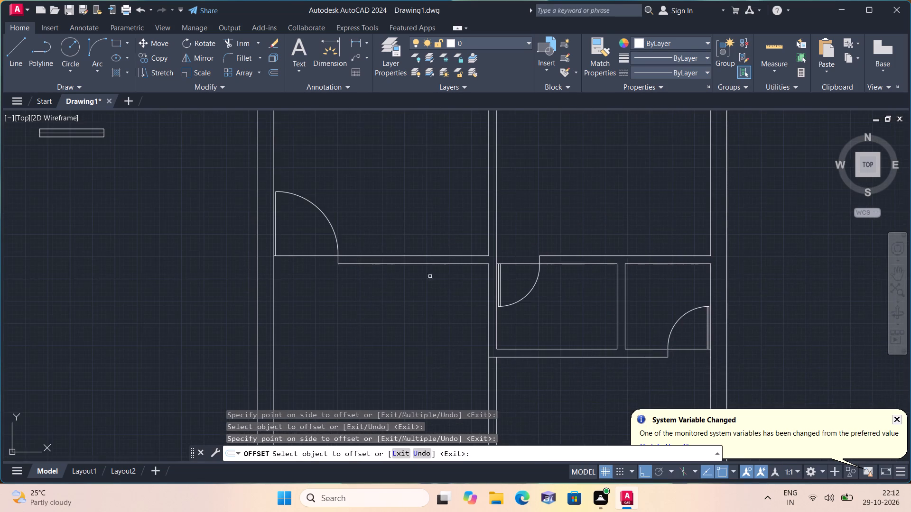
pyautogui.scroll(2, 284, 229)
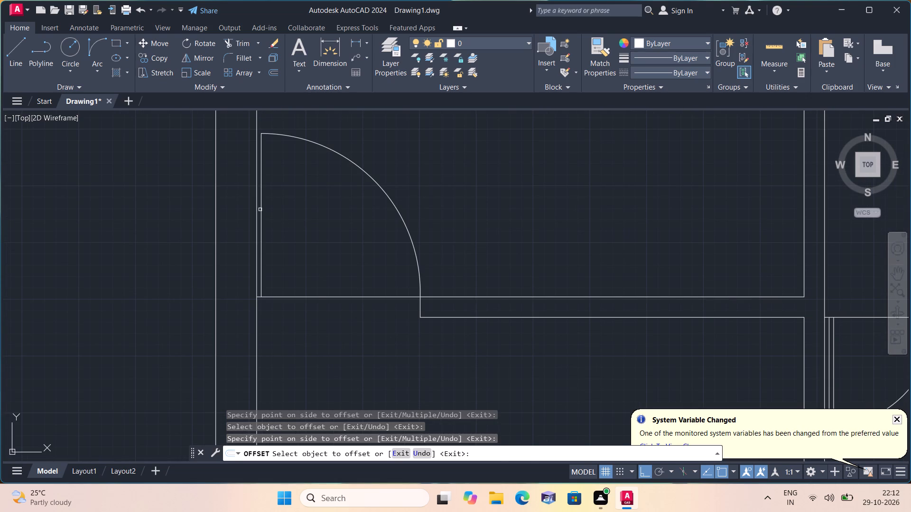
pyautogui.click(260, 210)
pyautogui.click(315, 215)
pyautogui.scroll(-3, 321, 214)
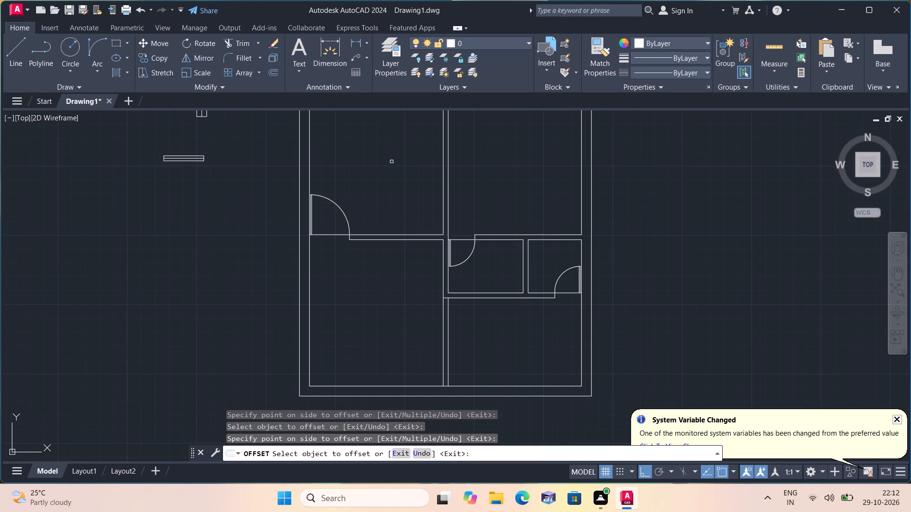
pyautogui.moveTo(392, 175); pyautogui.dragTo(439, 367, button='middle')
pyautogui.scroll(2, 565, 218)
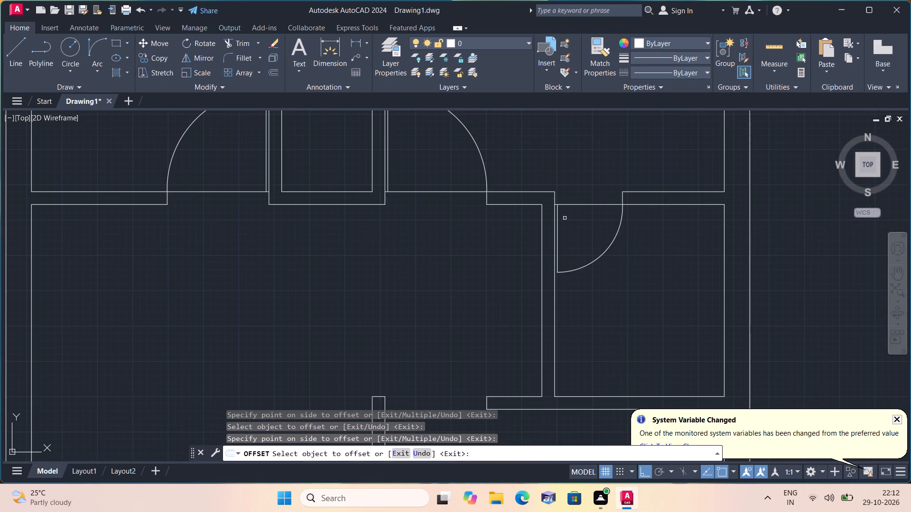
pyautogui.scroll(2, 564, 218)
pyautogui.click(547, 202)
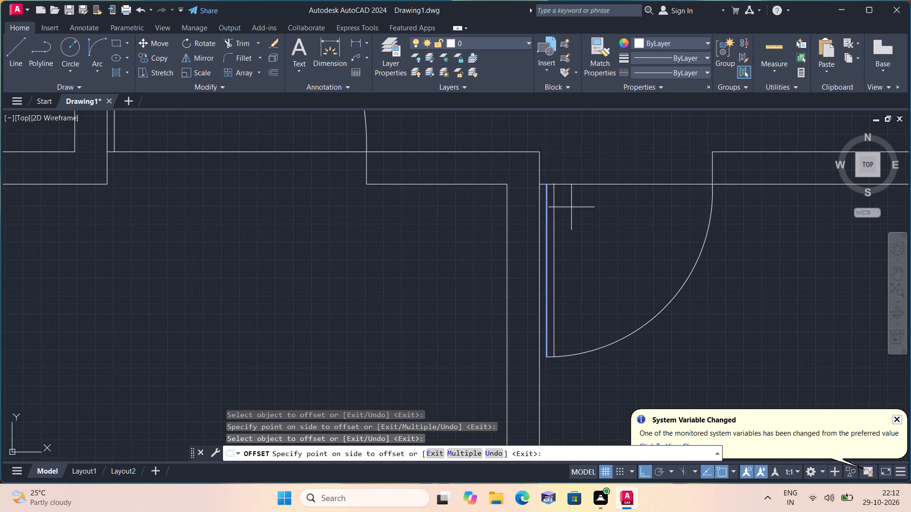
pyautogui.click(571, 207)
# Offset the door leaves of the two large upper rooms 1" toward their swing arcs.
pyautogui.scroll(-3, 603, 246)
pyautogui.moveTo(410, 256); pyautogui.dragTo(455, 322, button='middle')
pyautogui.scroll(2, 447, 274)
pyautogui.moveTo(466, 283); pyautogui.dragTo(461, 283)
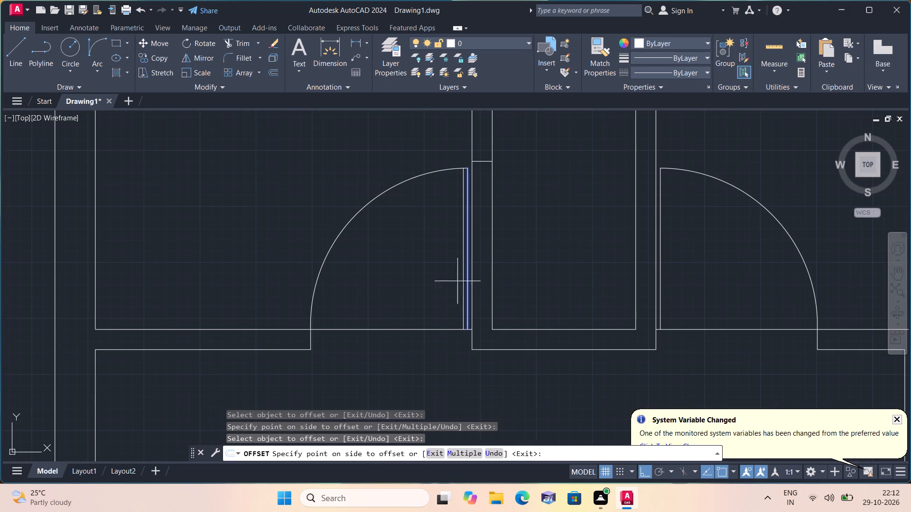
pyautogui.click(435, 278)
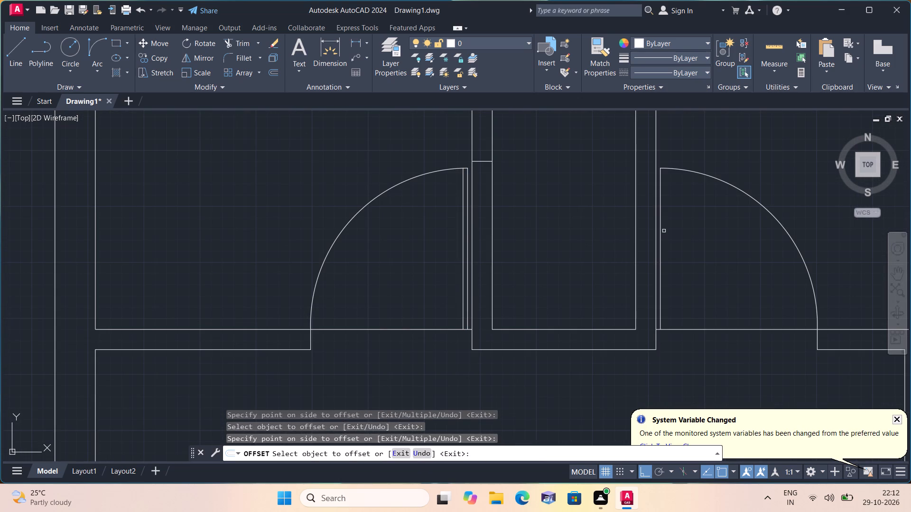
pyautogui.click(662, 224)
pyautogui.click(702, 223)
pyautogui.press('space')
# Draw a horizontal line across the lower-right room from the midpoint of its left wall, stopping short of the right wall.
pyautogui.scroll(-1, 702, 223)
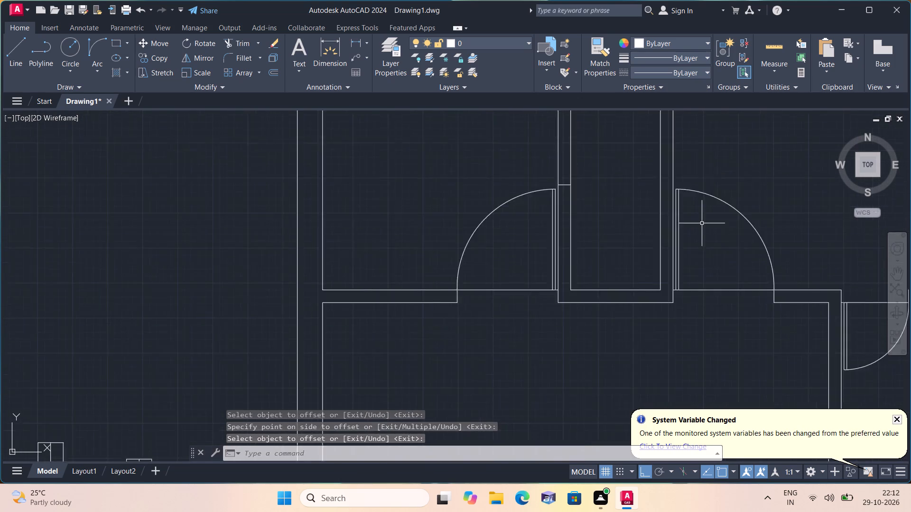
pyautogui.scroll(-2, 702, 223)
pyautogui.scroll(-1, 694, 295)
pyautogui.moveTo(692, 293); pyautogui.dragTo(611, 238, button='middle')
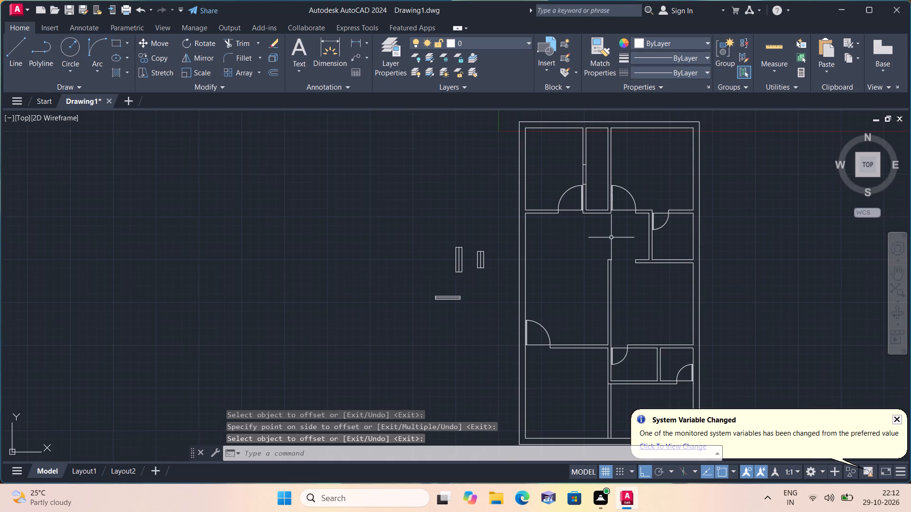
pyautogui.moveTo(627, 319); pyautogui.dragTo(569, 302, button='middle')
pyautogui.scroll(-1, 569, 302)
pyautogui.scroll(1, 568, 356)
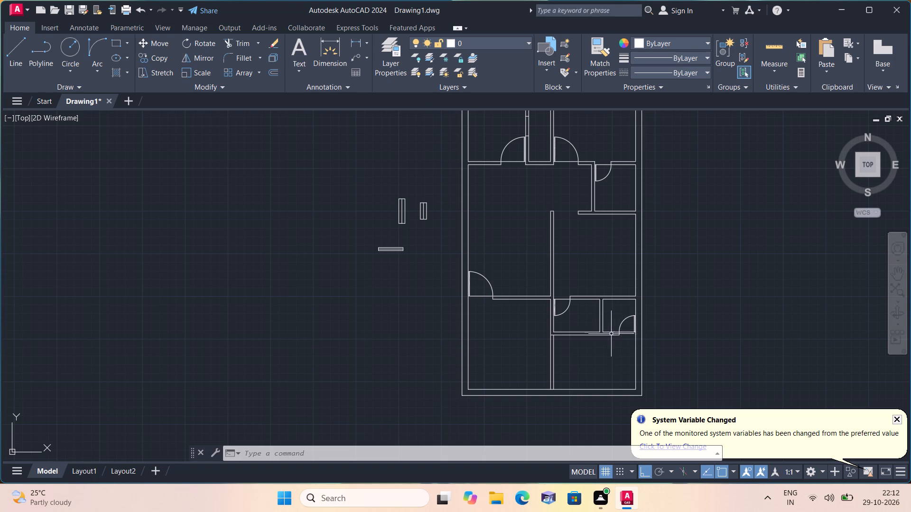
pyautogui.moveTo(605, 332); pyautogui.dragTo(550, 274, button='middle')
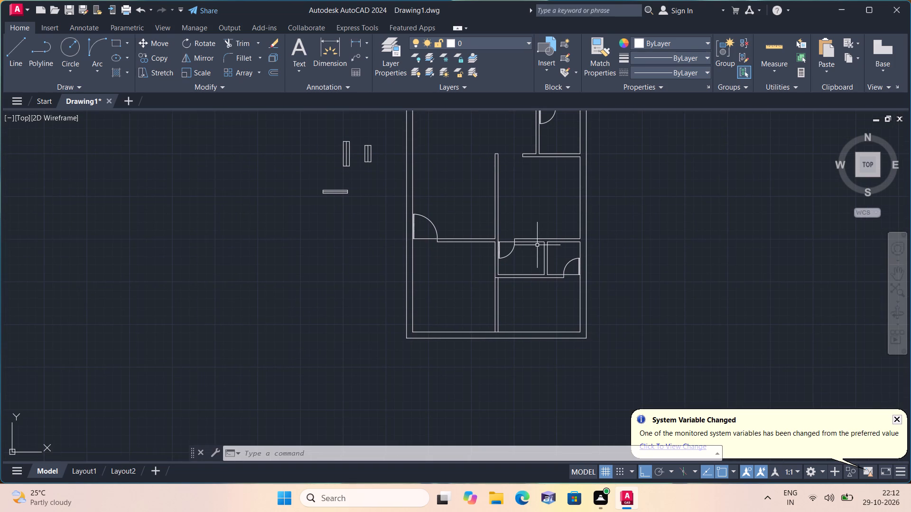
pyautogui.write('l')
pyautogui.press('space')
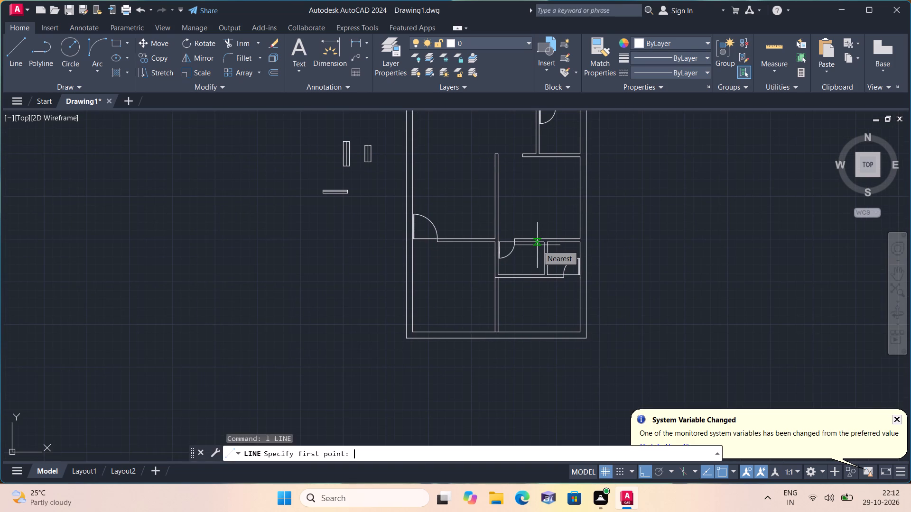
pyautogui.scroll(1, 532, 305)
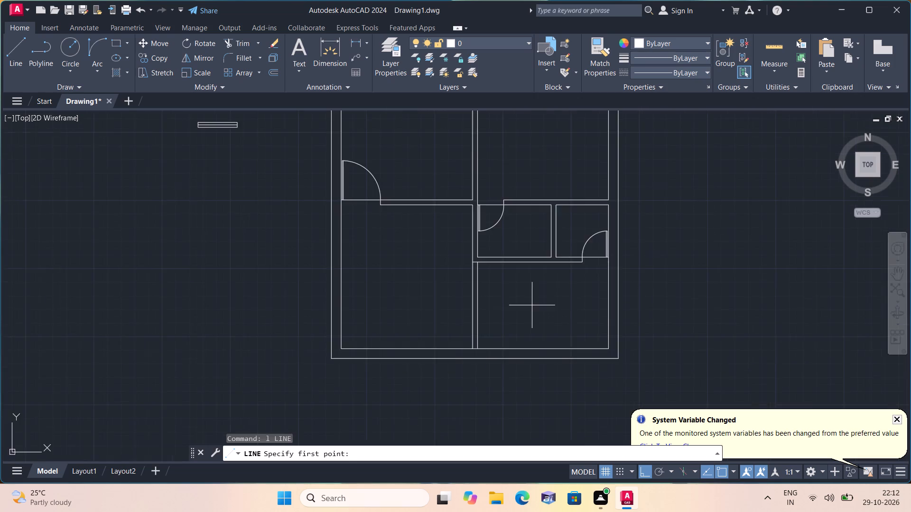
pyautogui.scroll(1, 532, 305)
pyautogui.click(446, 307)
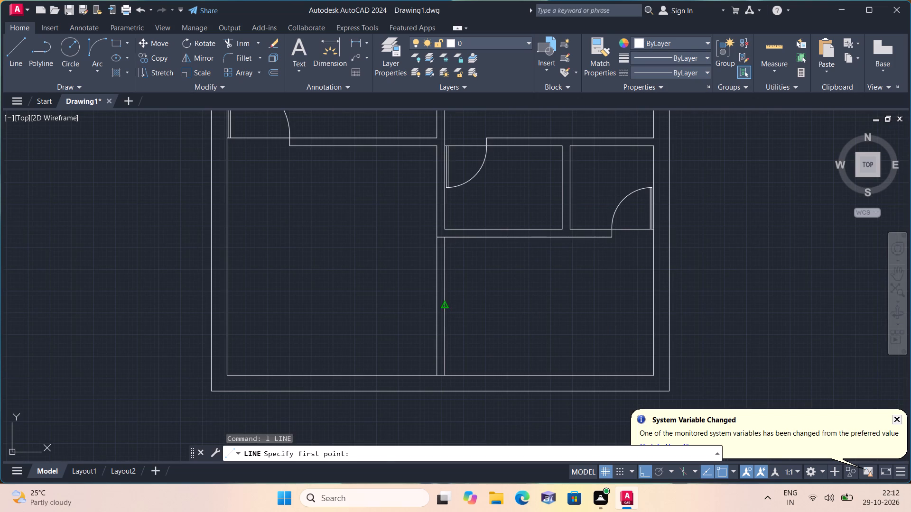
pyautogui.click(617, 301)
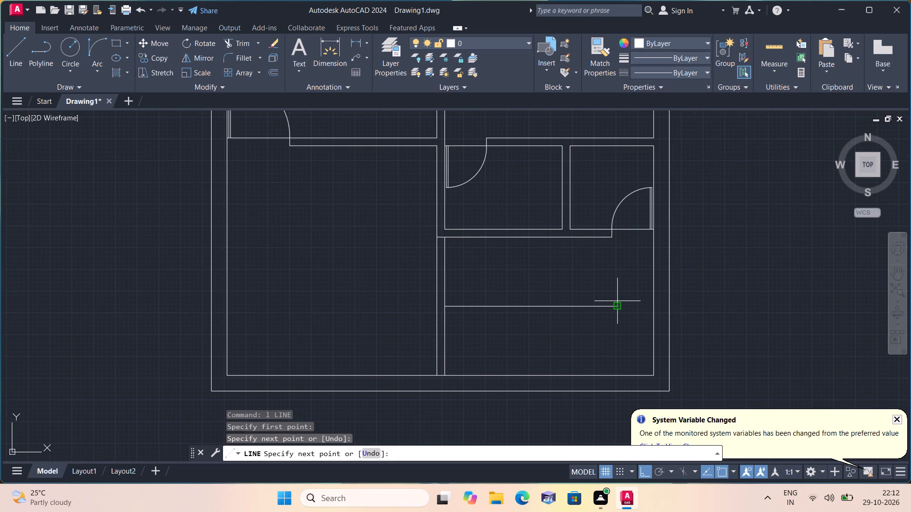
pyautogui.press('space')
# Offset the lower-right room's horizontal line 2" above and 2" below.
pyautogui.write('o')
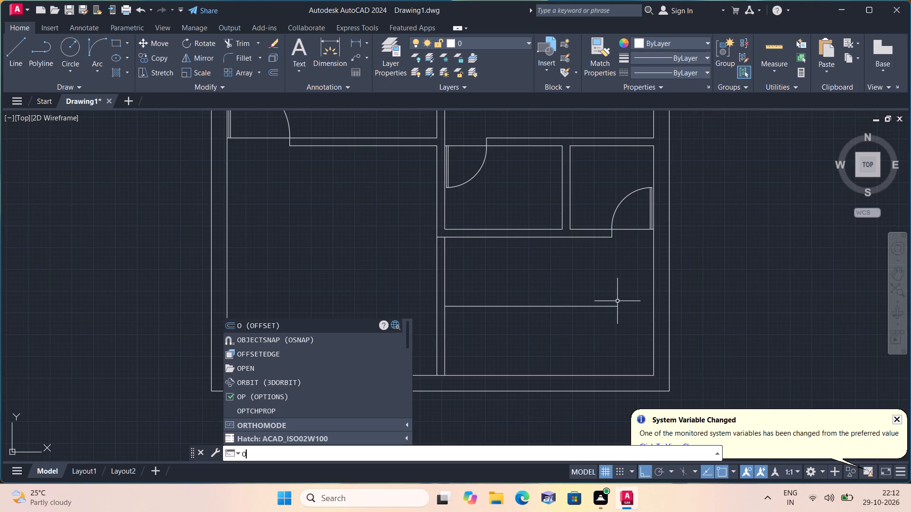
pyautogui.write('ff 2"')
pyautogui.press('space')
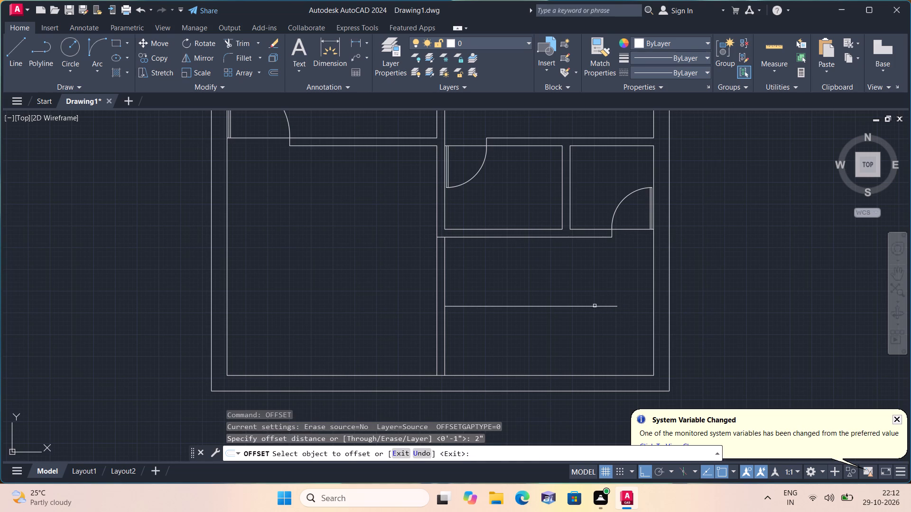
pyautogui.click(595, 306)
pyautogui.click(595, 291)
pyautogui.click(591, 306)
pyautogui.click(576, 344)
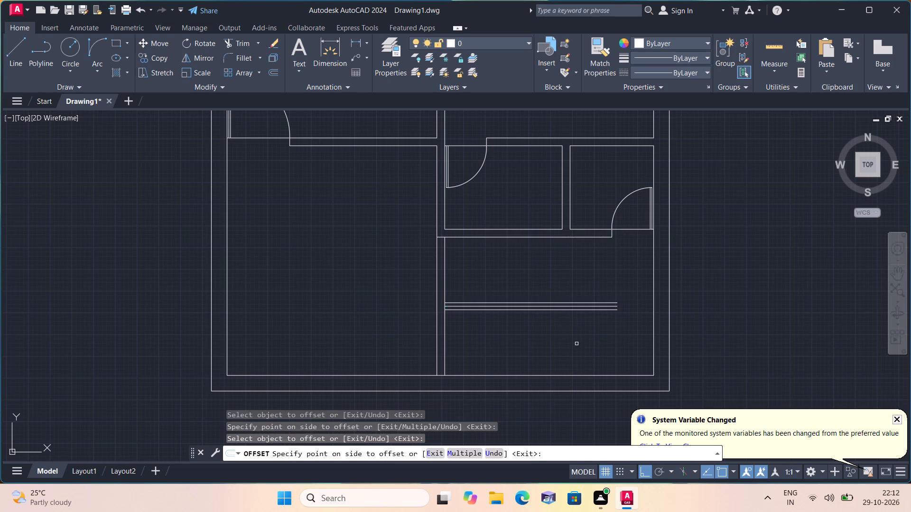
pyautogui.press('space')
# Offset the upper and lower of the three horizontal lines 1" outward.
pyautogui.press('space')
pyautogui.write('1"')
pyautogui.press('space')
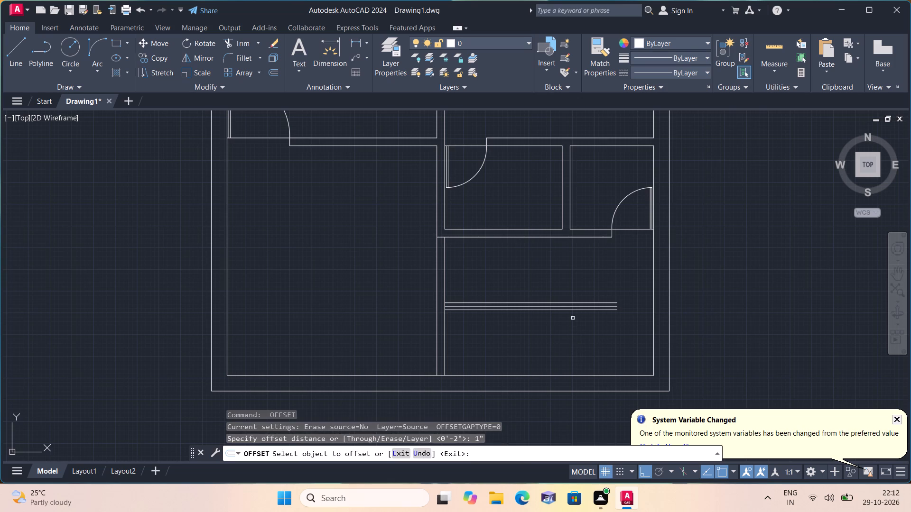
pyautogui.scroll(2, 572, 312)
pyautogui.click(574, 306)
pyautogui.click(576, 315)
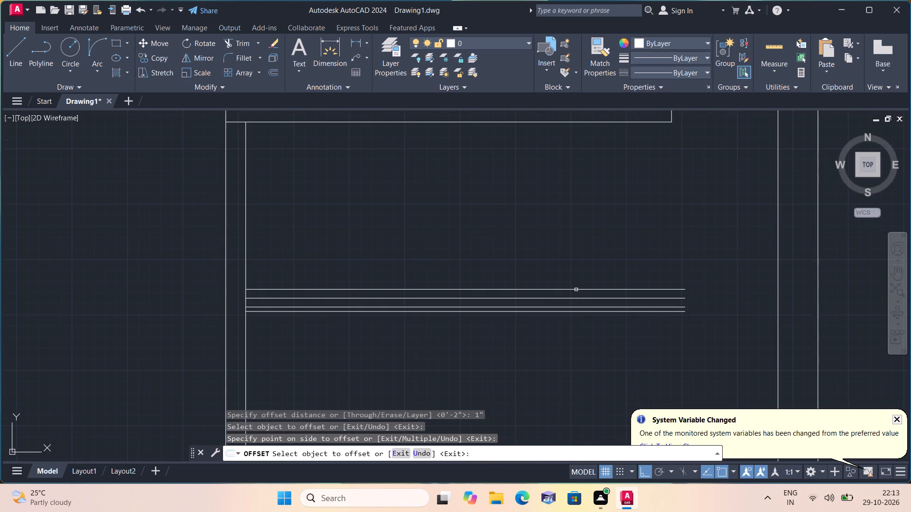
pyautogui.click(576, 290)
pyautogui.click(577, 272)
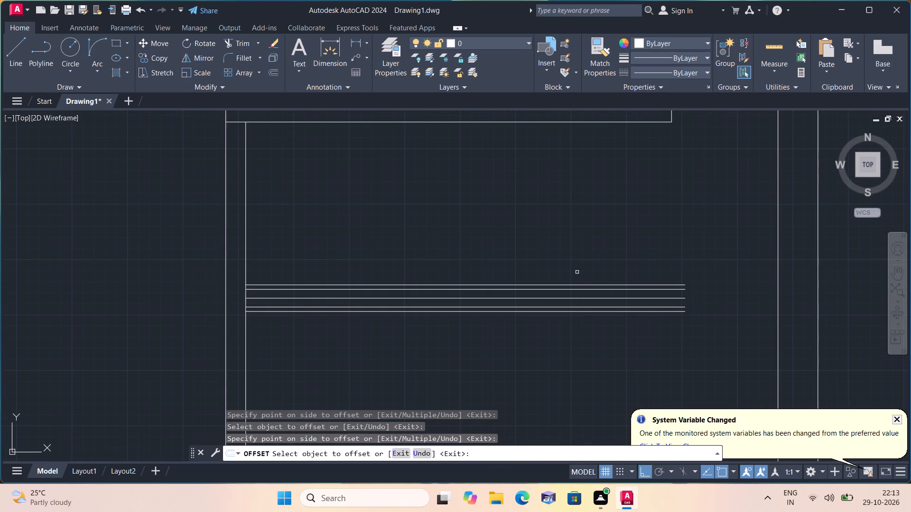
pyautogui.press('space')
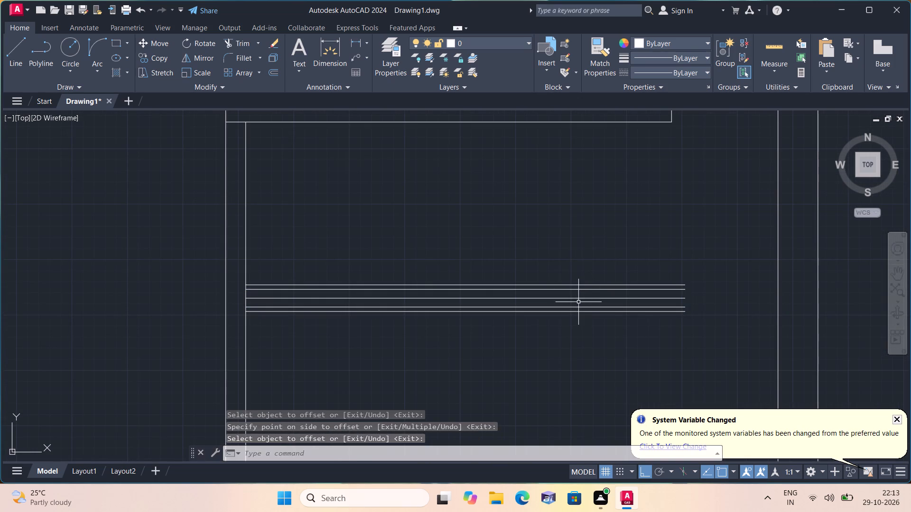
# Delete the original centre line between the two pairs of horizontal lines.
pyautogui.click(578, 300)
pyautogui.click(576, 293)
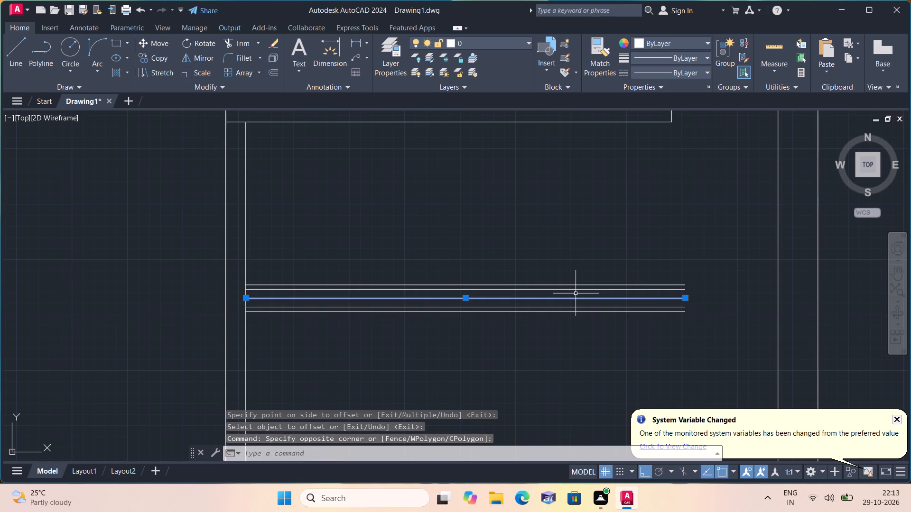
pyautogui.press('Delete')
# Offset the inner face of the lower-right room's left wall to the right at 10" spacing to make the first three stair tread lines.
pyautogui.write('off')
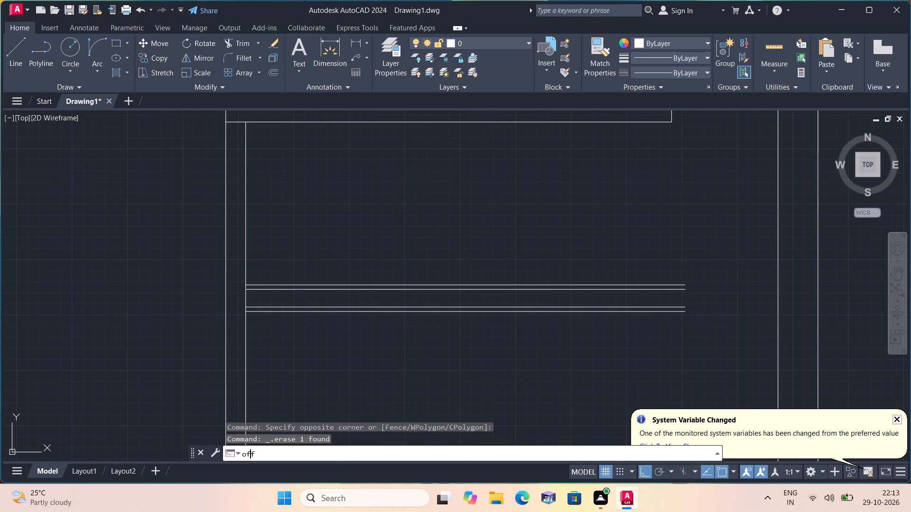
pyautogui.press('space')
pyautogui.write('10"')
pyautogui.press('space')
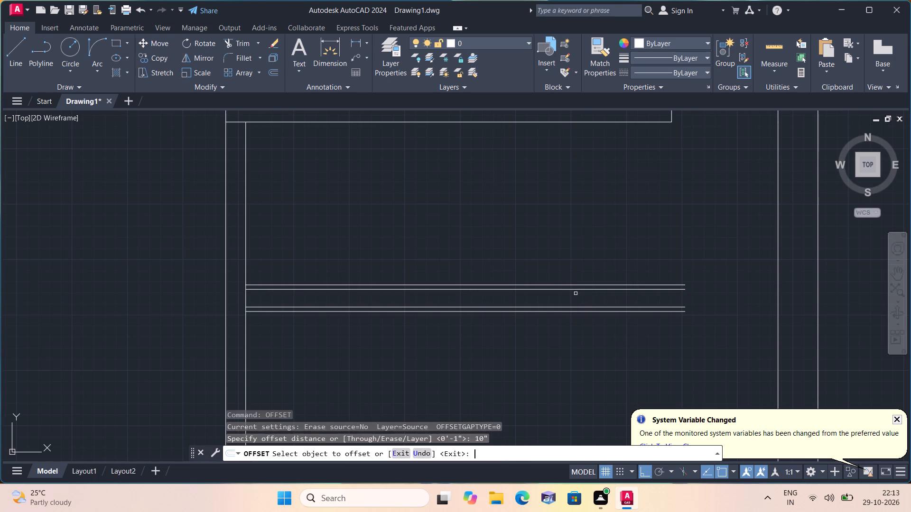
pyautogui.click(240, 231)
pyautogui.click(245, 230)
pyautogui.click(352, 248)
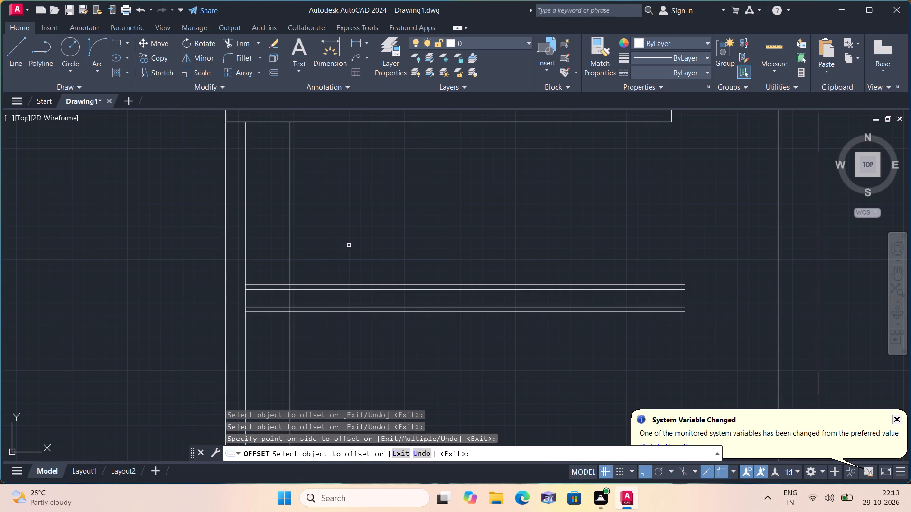
pyautogui.click(287, 219)
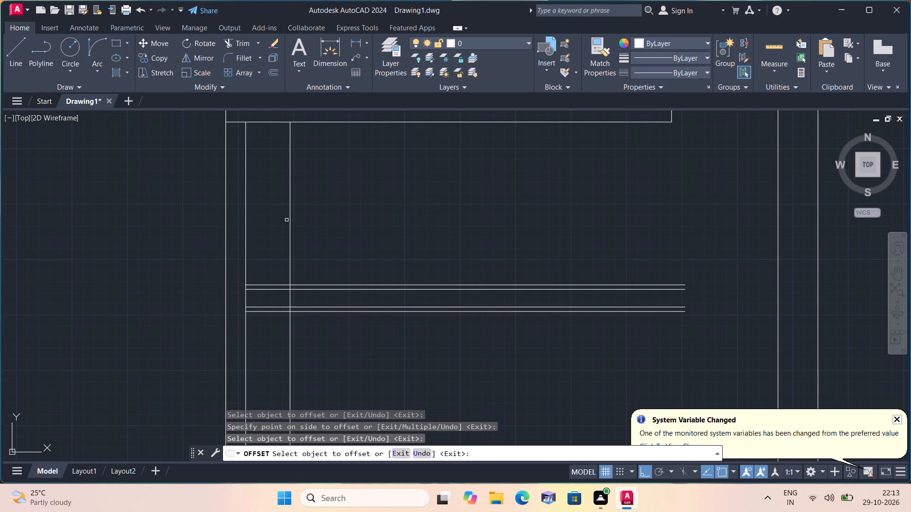
pyautogui.click(291, 223)
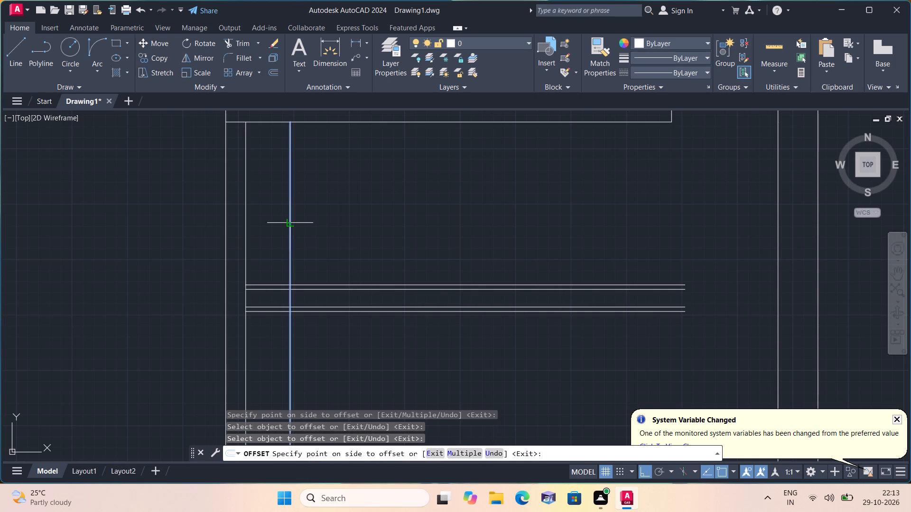
pyautogui.click(315, 228)
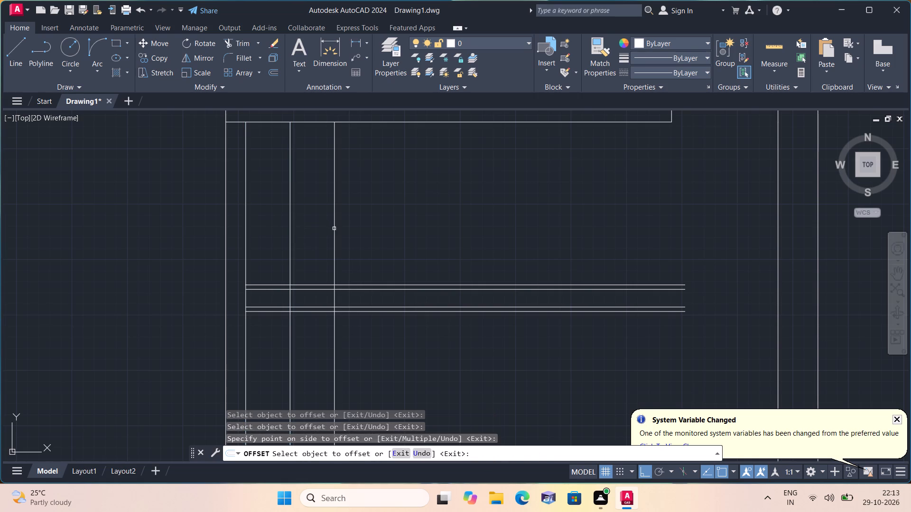
pyautogui.click(335, 229)
pyautogui.click(345, 233)
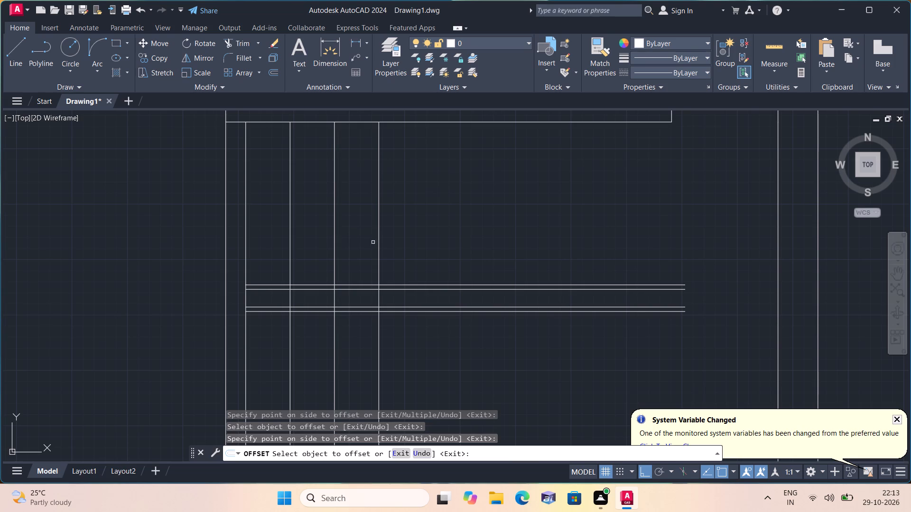
# Continue offsetting each newest tread line 10" to the right until five more tread lines are added.
pyautogui.click(377, 244)
pyautogui.click(379, 236)
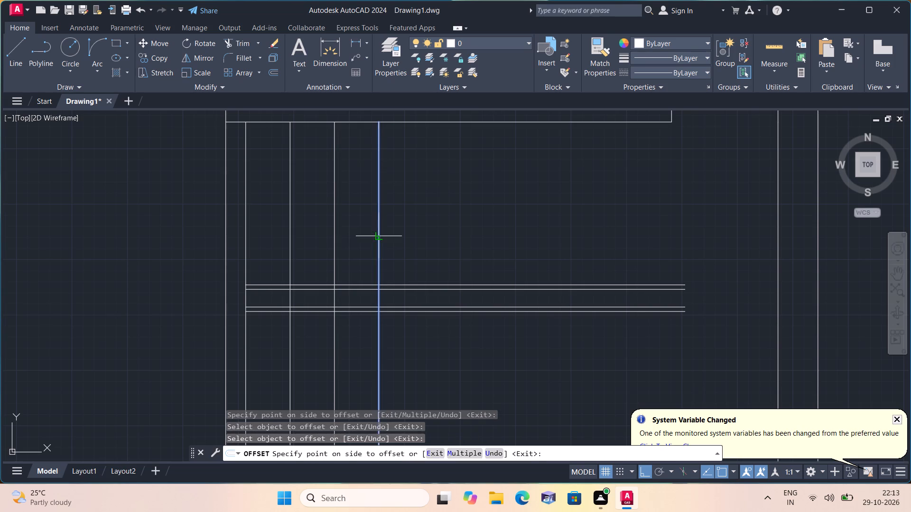
pyautogui.click(382, 236)
pyautogui.click(423, 231)
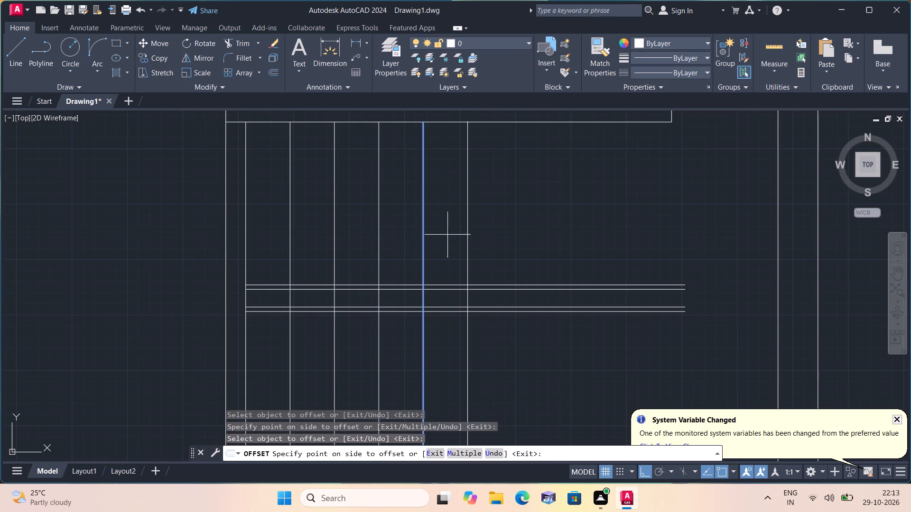
pyautogui.click(475, 234)
pyautogui.click(465, 214)
pyautogui.click(467, 216)
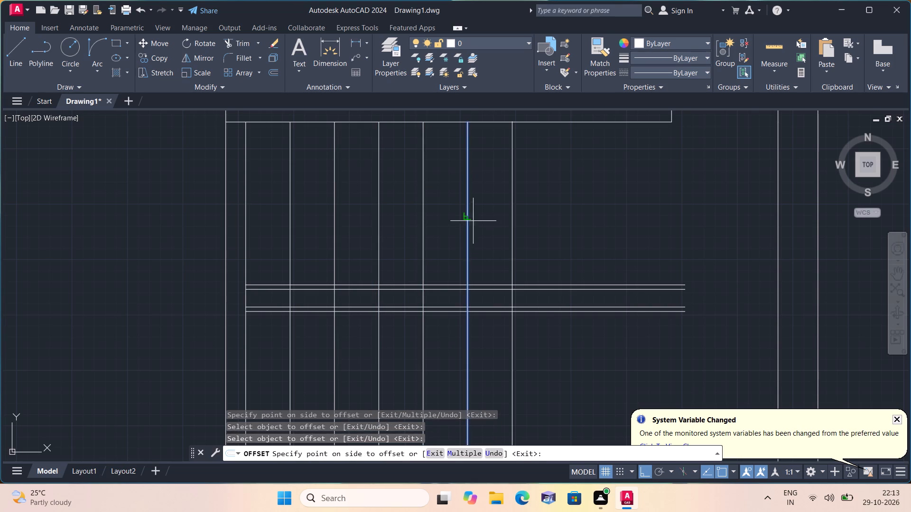
pyautogui.click(500, 230)
pyautogui.click(511, 234)
pyautogui.click(541, 234)
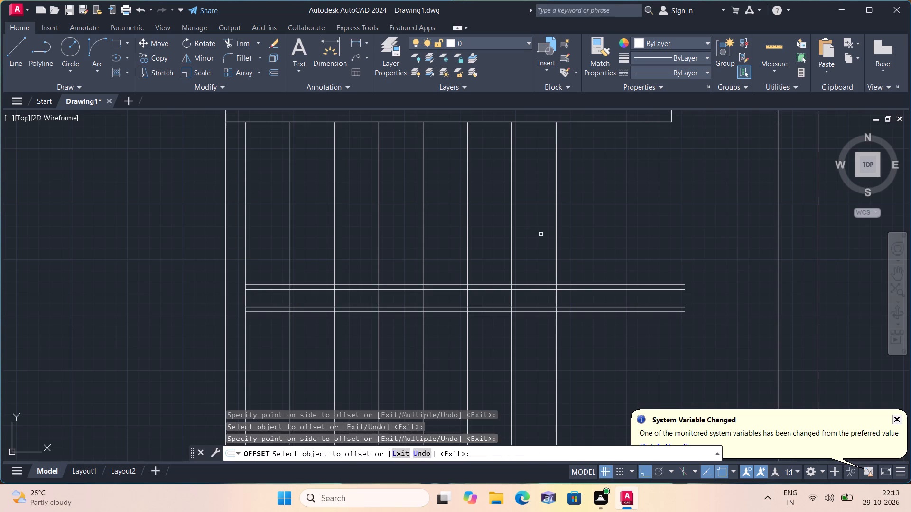
pyautogui.moveTo(555, 236); pyautogui.dragTo(560, 236)
pyautogui.click(603, 235)
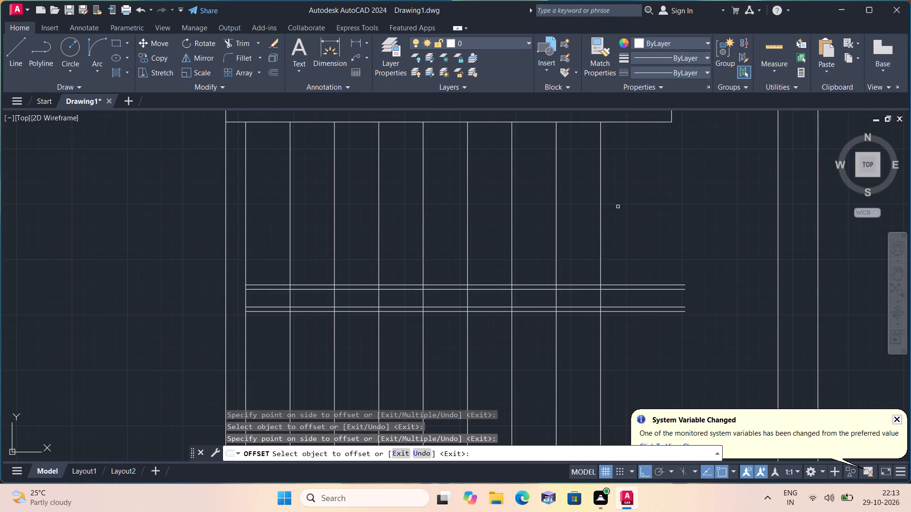
# Offset the rightmost tread line another 10" to the right to add a ninth tread line.
pyautogui.scroll(1, 618, 207)
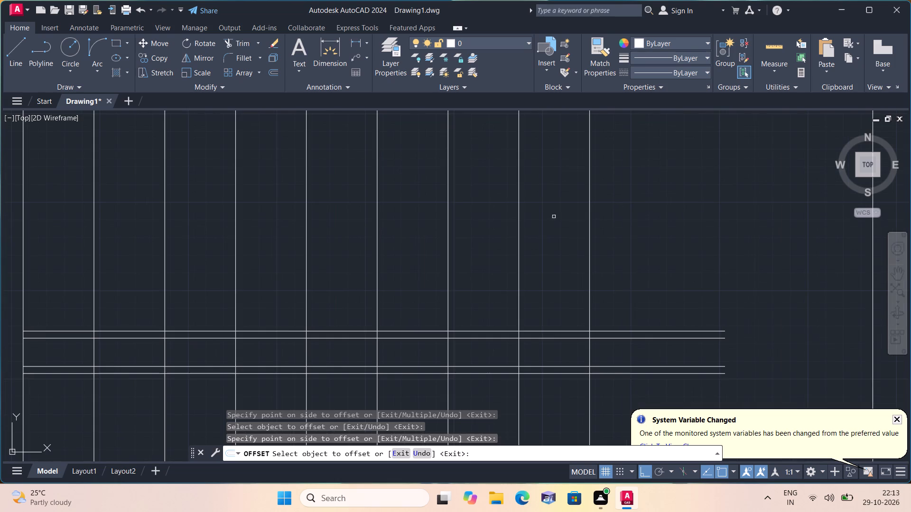
pyautogui.scroll(-2, 243, 270)
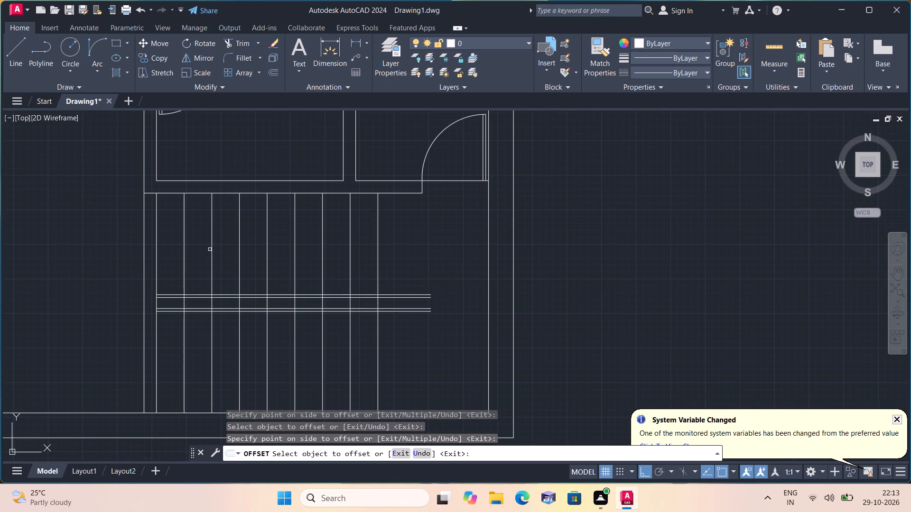
pyautogui.click(381, 256)
pyautogui.click(380, 252)
pyautogui.click(379, 249)
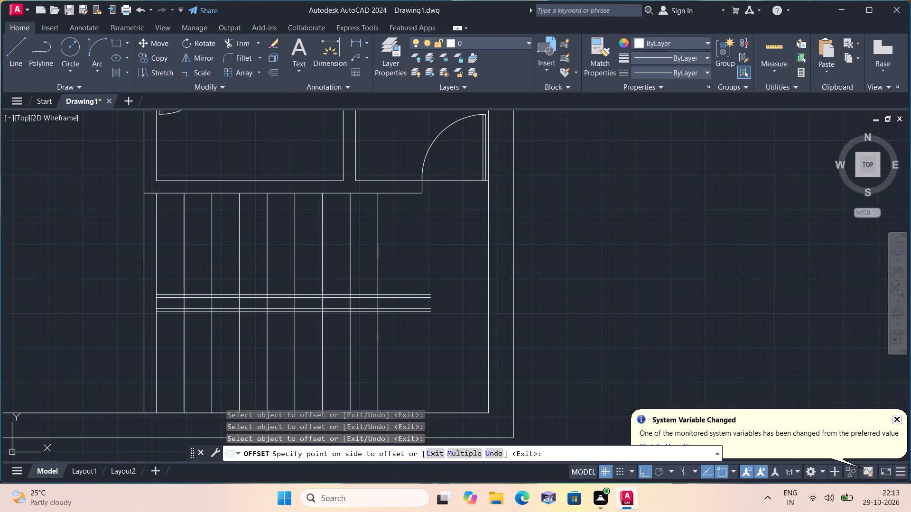
pyautogui.click(449, 249)
pyautogui.scroll(1, 449, 249)
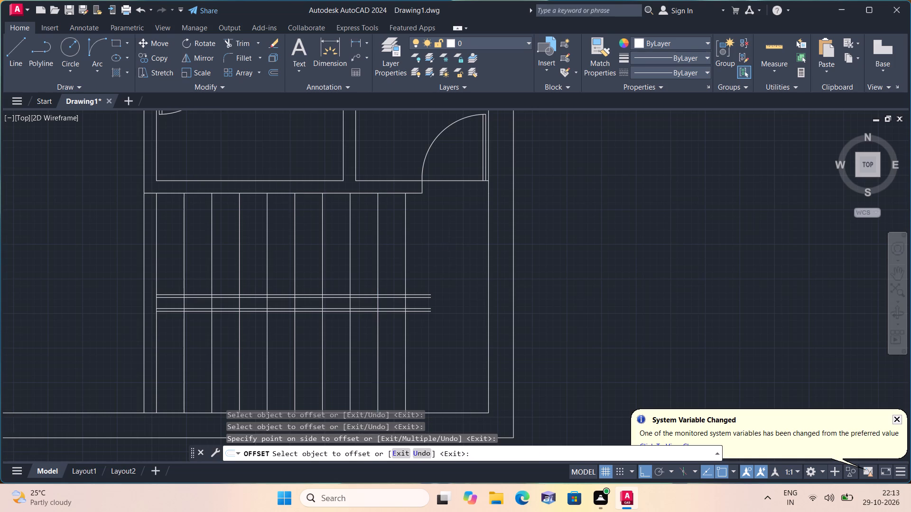
pyautogui.scroll(-1, 449, 249)
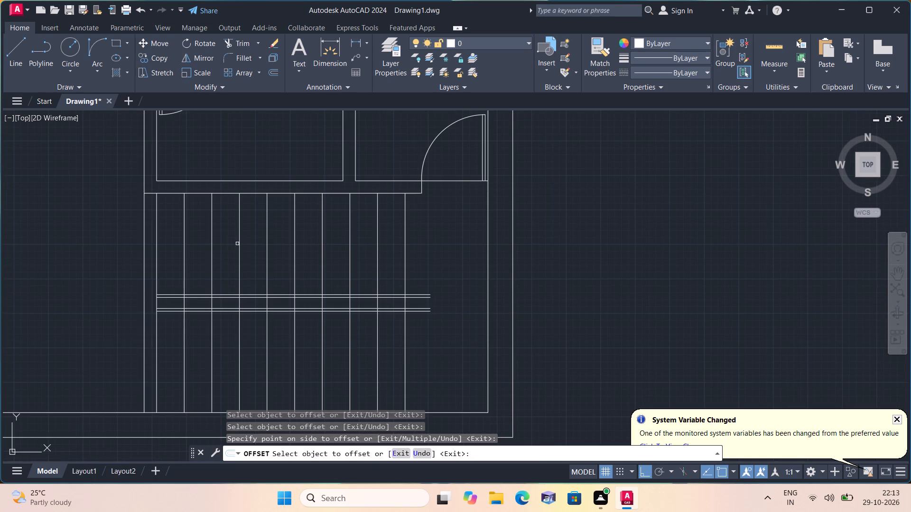
pyautogui.scroll(-1, 316, 236)
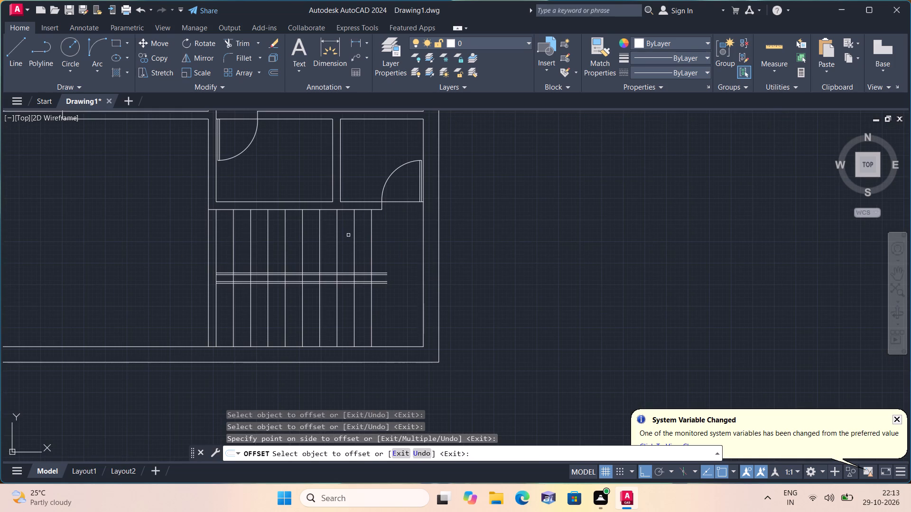
pyautogui.press('space')
# Trim the first eight tread lines out of the gap between the two pairs of horizontal lines, leaving the rightmost one whole.
pyautogui.write('tr')
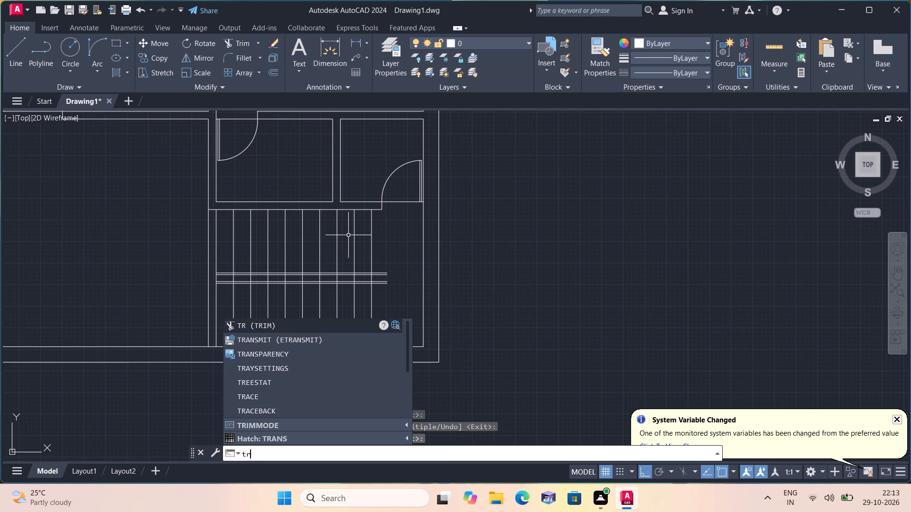
pyautogui.write('im')
pyautogui.press('space')
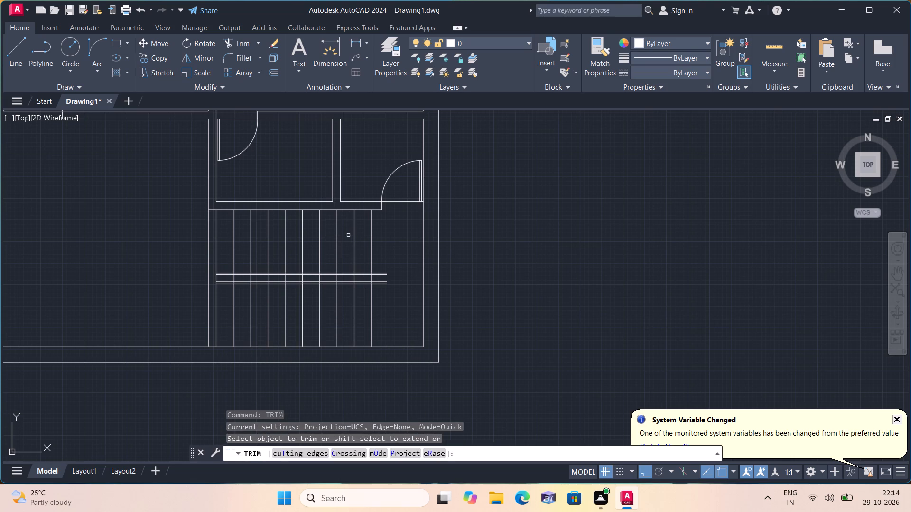
pyautogui.scroll(2, 226, 281)
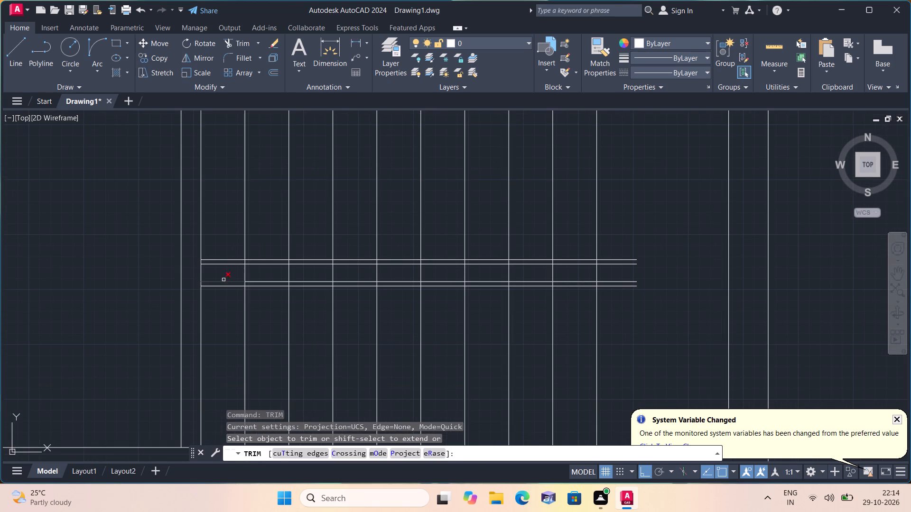
pyautogui.click(227, 274)
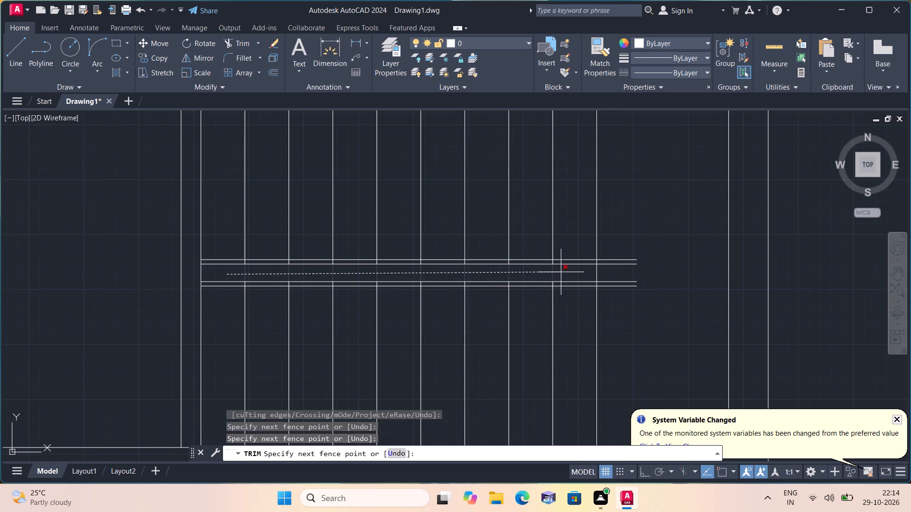
pyautogui.click(576, 272)
pyautogui.moveTo(573, 279); pyautogui.dragTo(576, 234, button='middle')
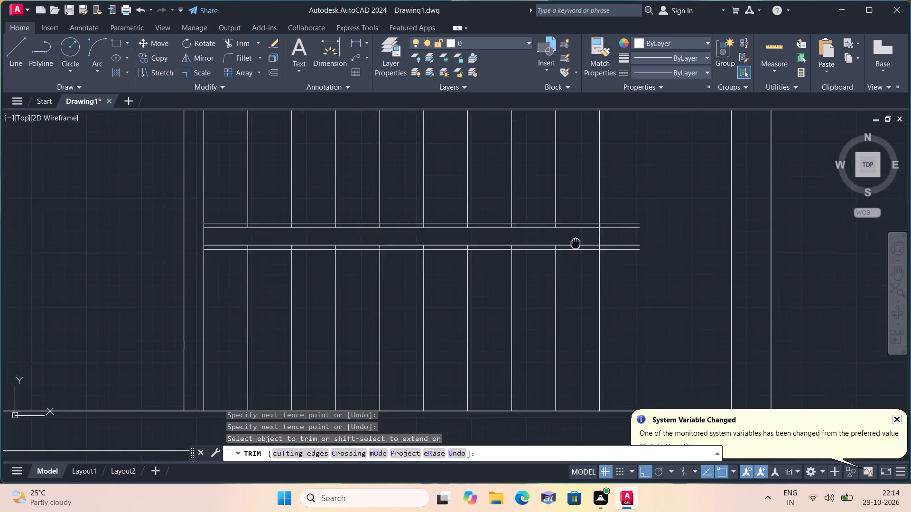
pyautogui.moveTo(576, 234); pyautogui.dragTo(586, 204, button='middle')
pyautogui.scroll(-1, 587, 202)
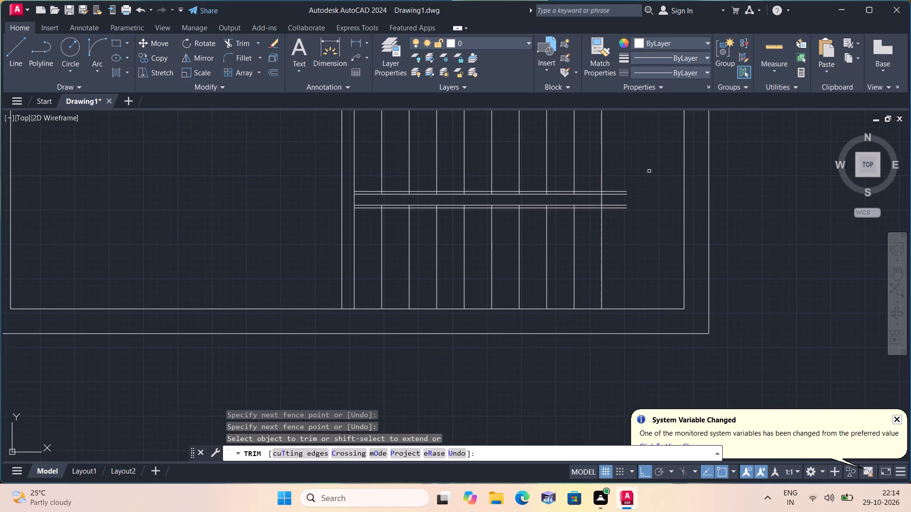
pyautogui.press('Escape')
# Offset the rightmost tread line 1" to the right.
pyautogui.write('od')
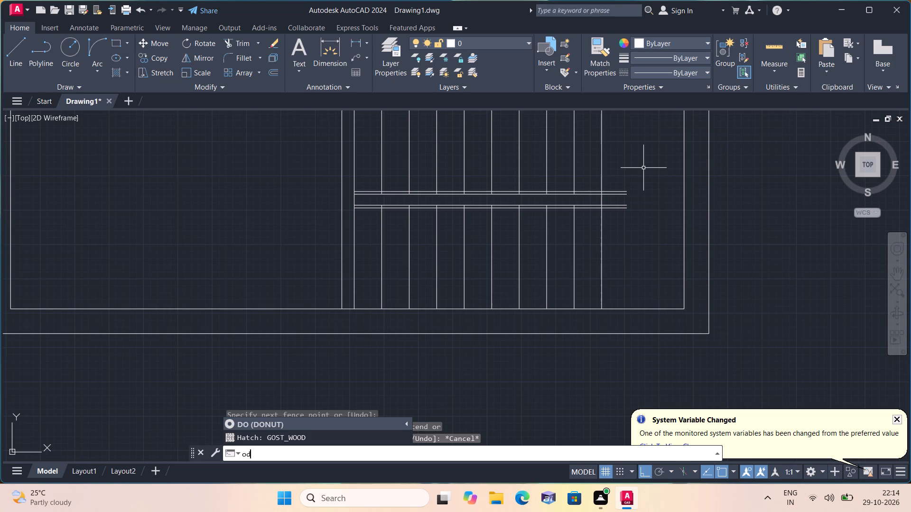
pyautogui.press('BackSpace')
pyautogui.write('ff')
pyautogui.press('space')
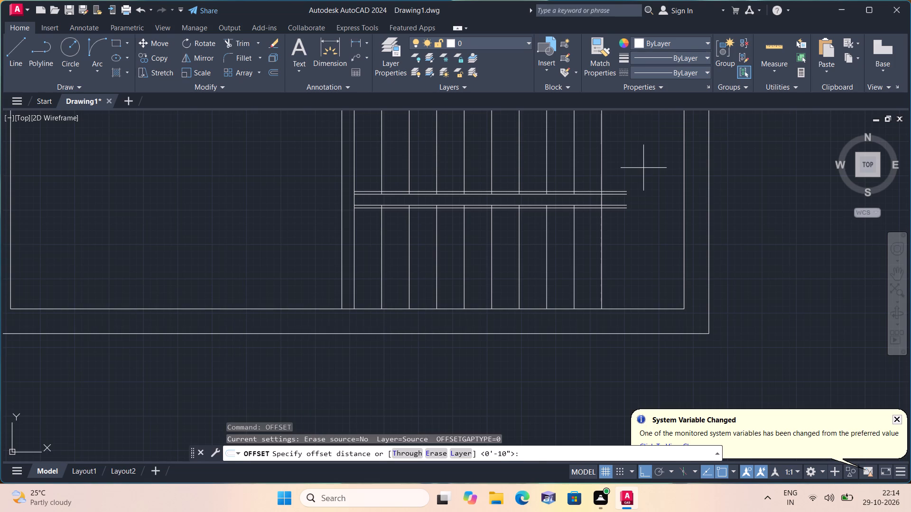
pyautogui.write('1"')
pyautogui.press('space')
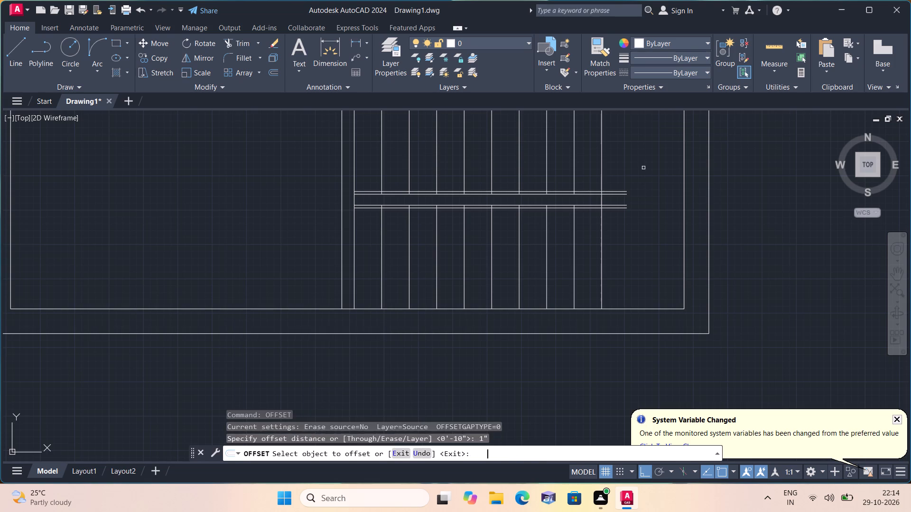
pyautogui.scroll(2, 620, 199)
pyautogui.click(571, 191)
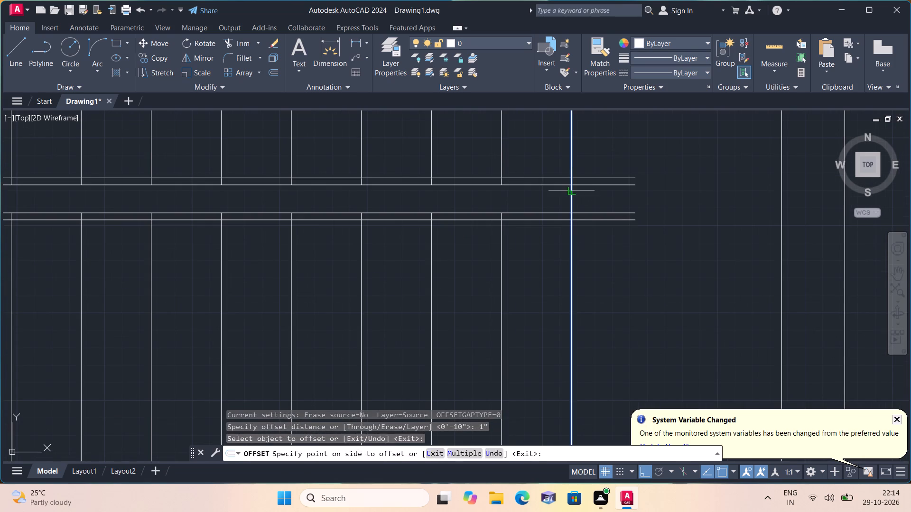
pyautogui.click(595, 200)
pyautogui.press('space')
# Trim the 1" offset line above and below the horizontal pairs, and cut off the horizontal ends extending past it.
pyautogui.scroll(-1, 609, 200)
pyautogui.write('trim')
pyautogui.press('space')
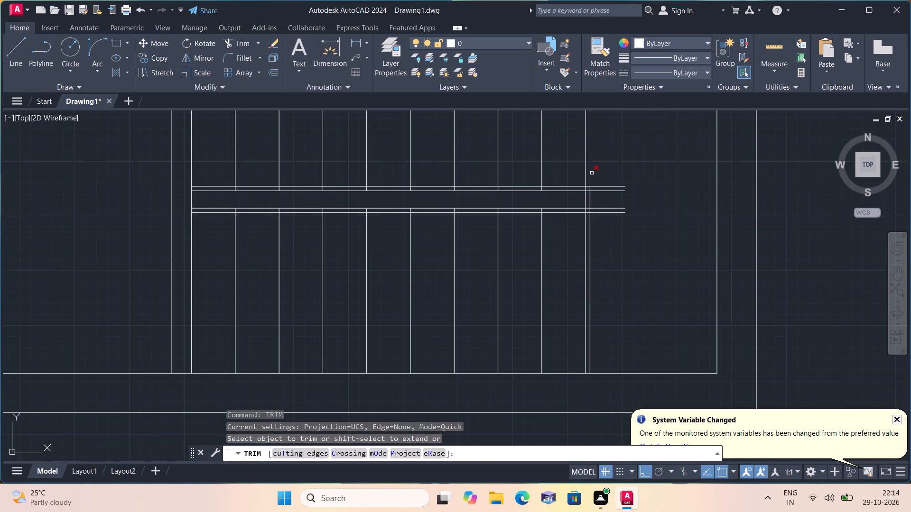
pyautogui.click(592, 169)
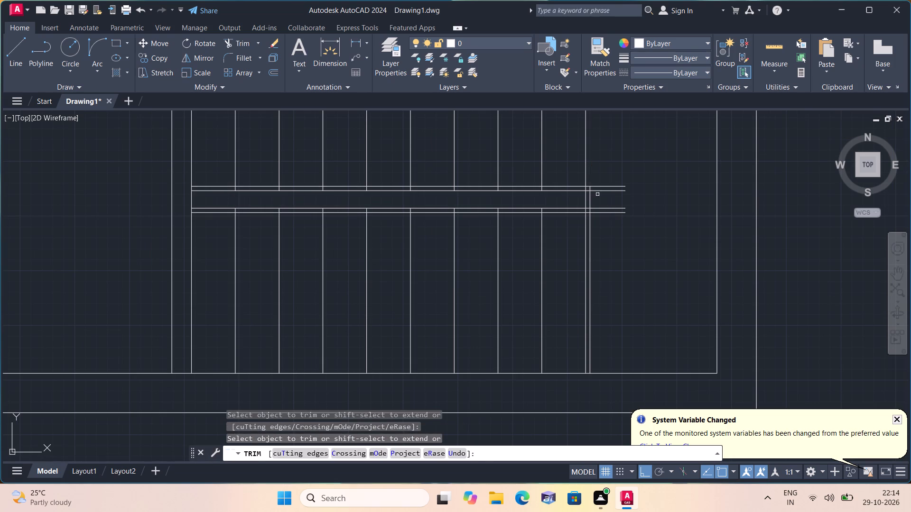
pyautogui.click(591, 220)
pyautogui.moveTo(609, 164); pyautogui.dragTo(617, 241)
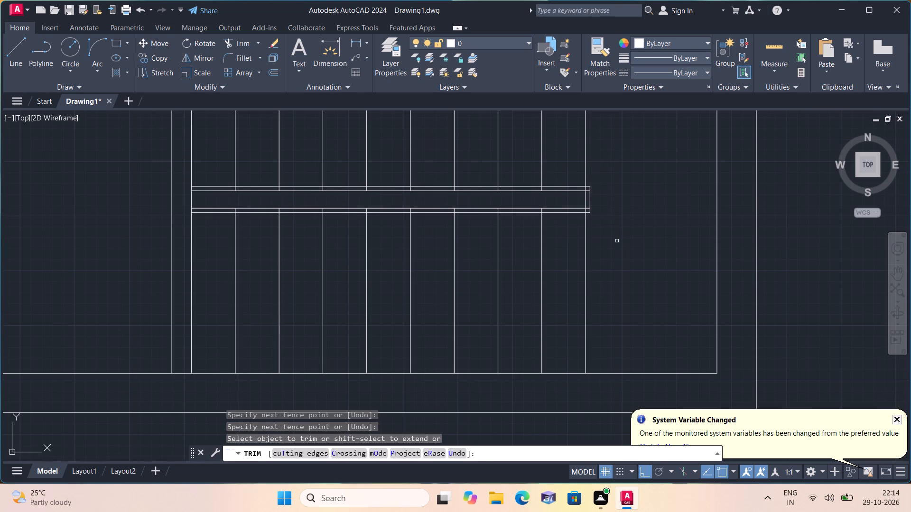
# Trim the three rightmost tread lines out of the narrow bands between the upper and lower railing line pairs.
pyautogui.scroll(2, 578, 201)
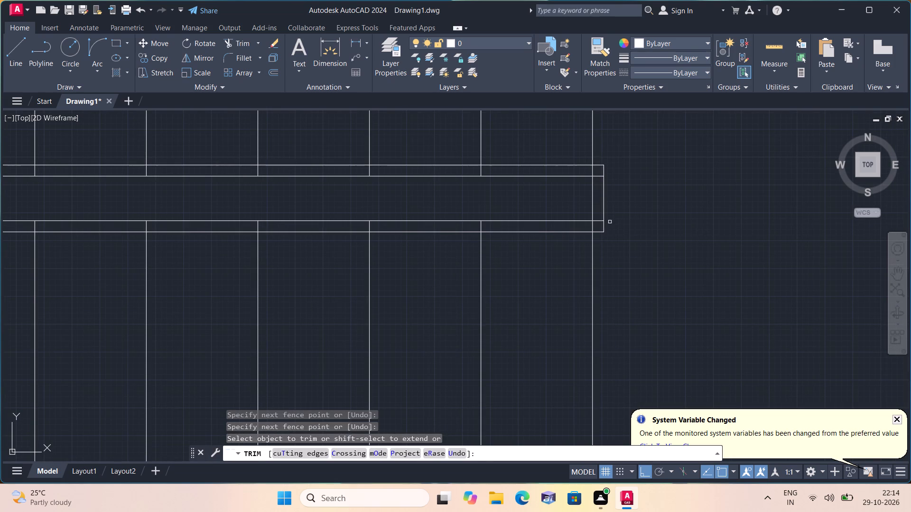
pyautogui.scroll(-1, 606, 227)
pyautogui.scroll(-1, 557, 216)
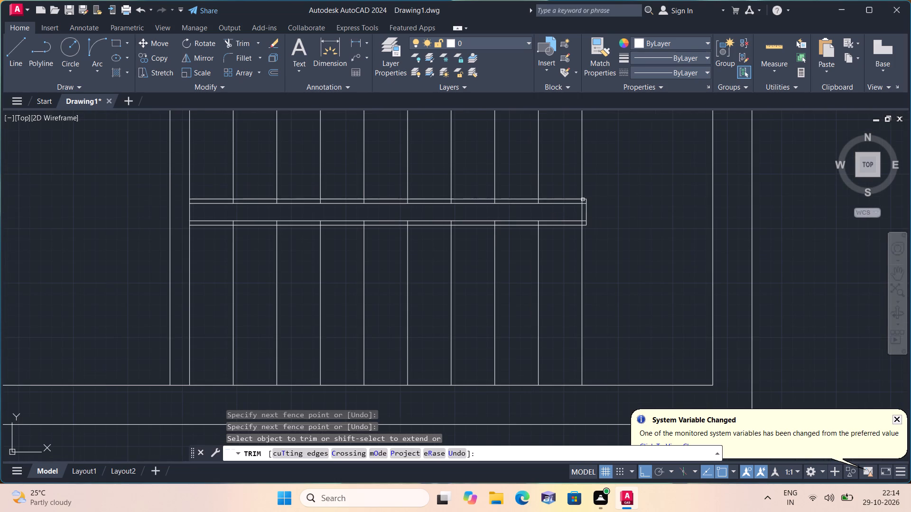
pyautogui.scroll(3, 586, 195)
pyautogui.click(576, 211)
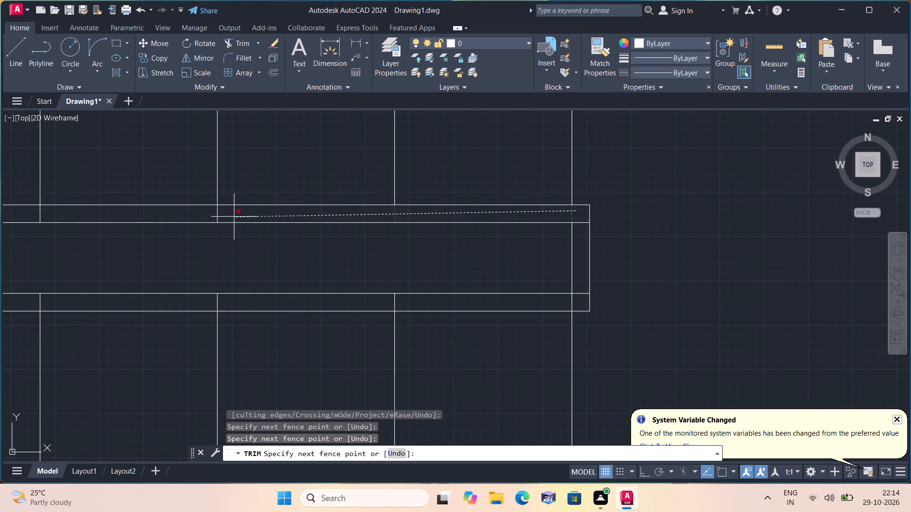
pyautogui.click(209, 214)
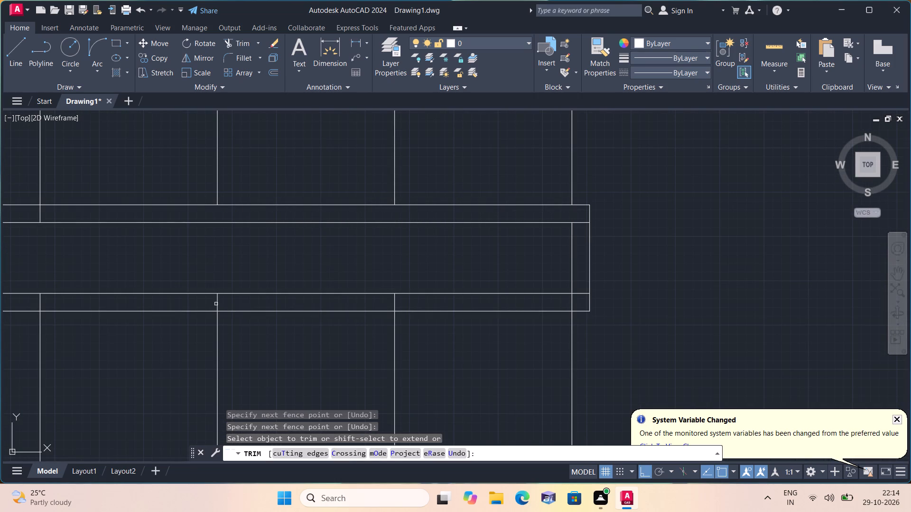
pyautogui.click(204, 303)
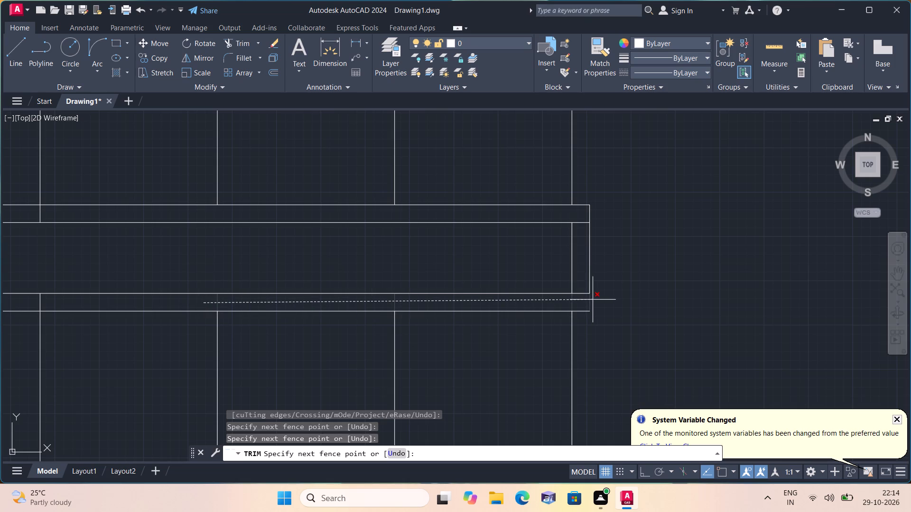
pyautogui.click(575, 301)
# Trim the two inner railing lines where they run past the inner end line at the railing's right end.
pyautogui.moveTo(579, 296); pyautogui.dragTo(582, 290)
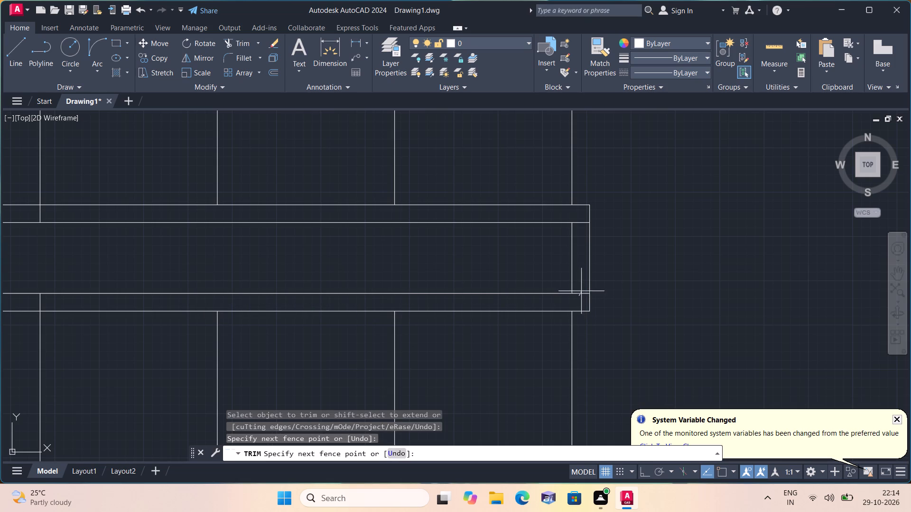
pyautogui.moveTo(582, 290); pyautogui.dragTo(578, 219)
pyautogui.scroll(-3, 580, 219)
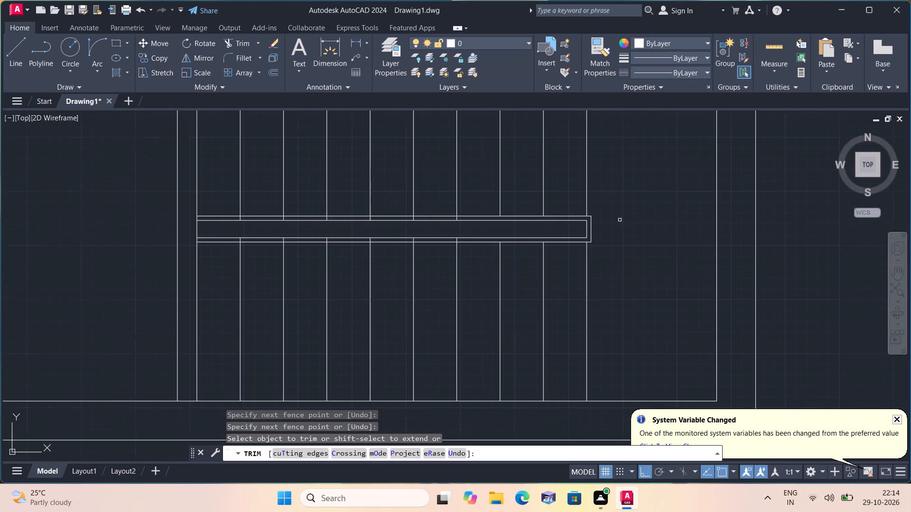
# Trim the remaining six tread lines out of the narrow band between the railing's lower line pair.
pyautogui.moveTo(640, 223); pyautogui.dragTo(722, 279, button='middle')
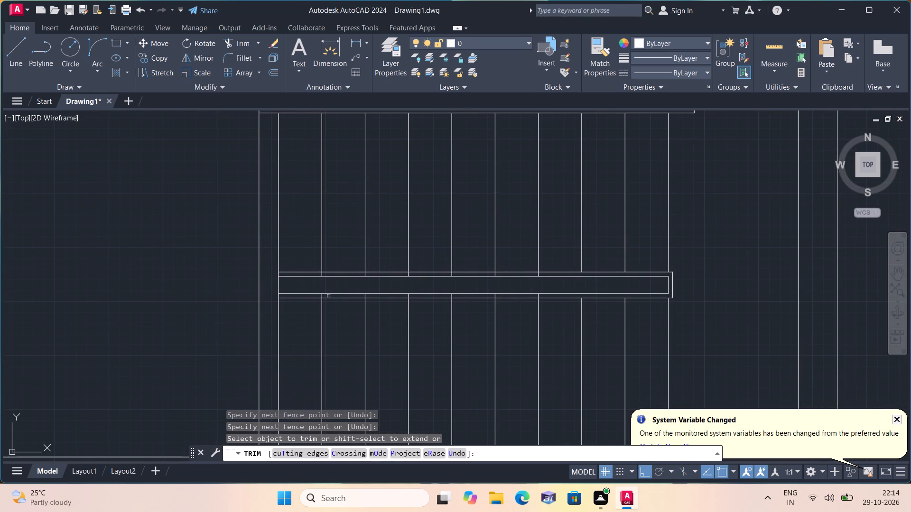
pyautogui.scroll(2, 285, 296)
pyautogui.click(363, 296)
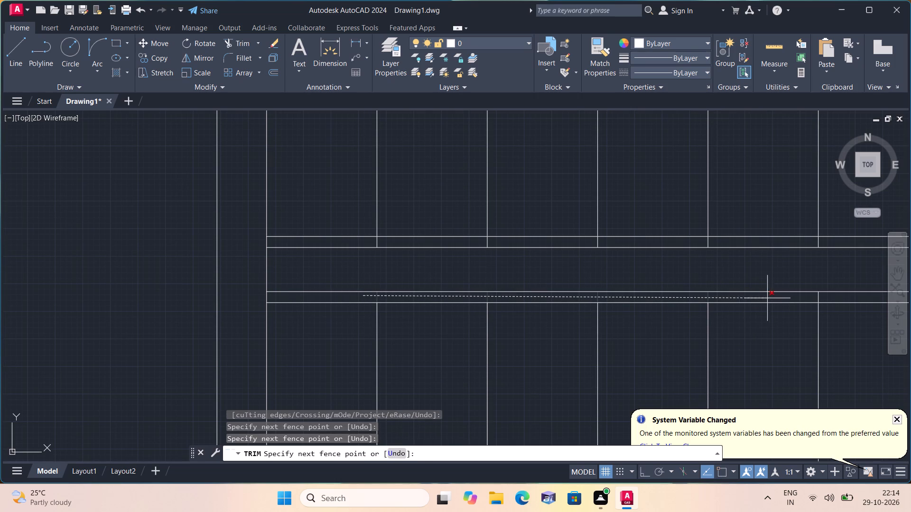
pyautogui.click(820, 297)
pyautogui.moveTo(790, 305); pyautogui.dragTo(523, 316, button='middle')
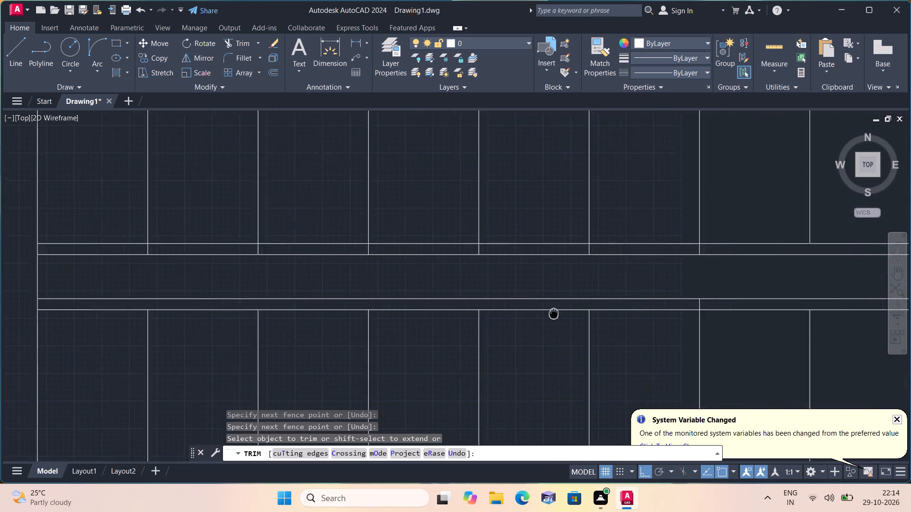
pyautogui.moveTo(523, 316); pyautogui.dragTo(441, 328, button='middle')
pyautogui.scroll(-1, 449, 328)
pyautogui.scroll(2, 511, 323)
pyautogui.moveTo(530, 321); pyautogui.dragTo(539, 322)
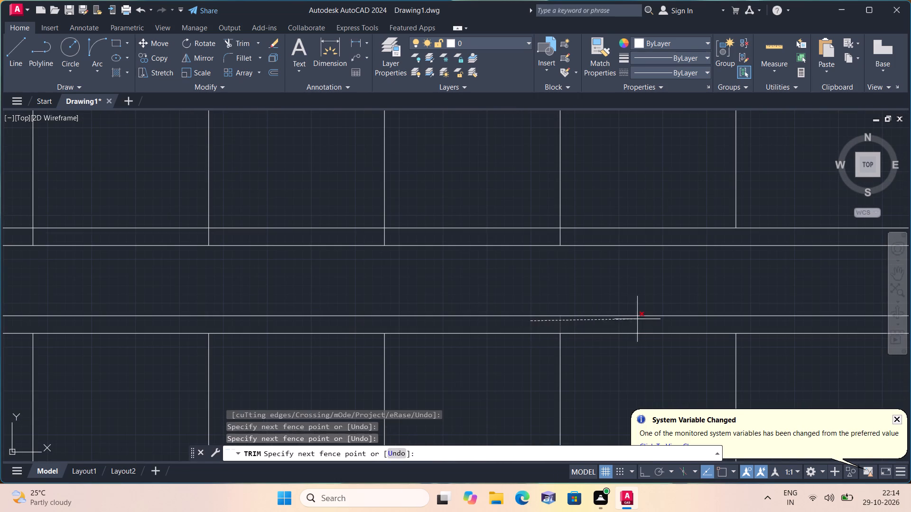
pyautogui.click(638, 319)
# Trim the remaining six tread lines out of the narrow band between the railing's upper line pair.
pyautogui.scroll(-3, 632, 323)
pyautogui.scroll(2, 603, 307)
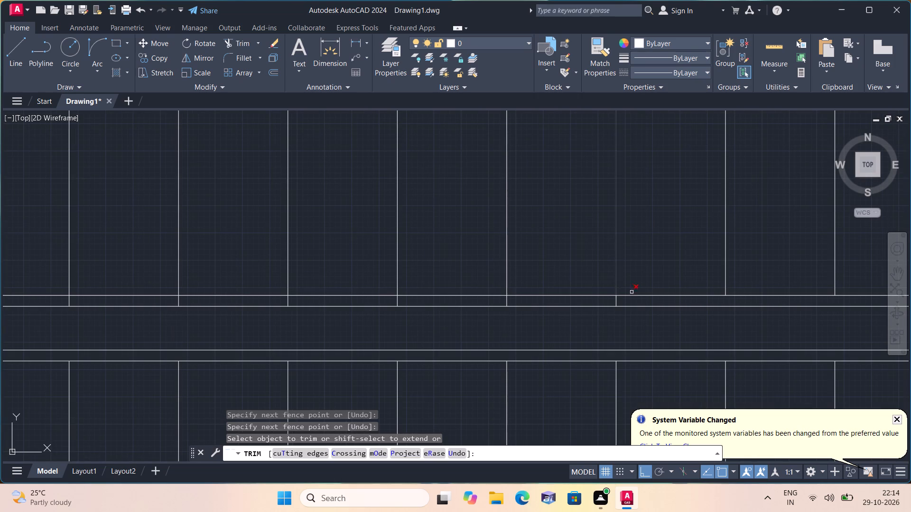
pyautogui.click(631, 300)
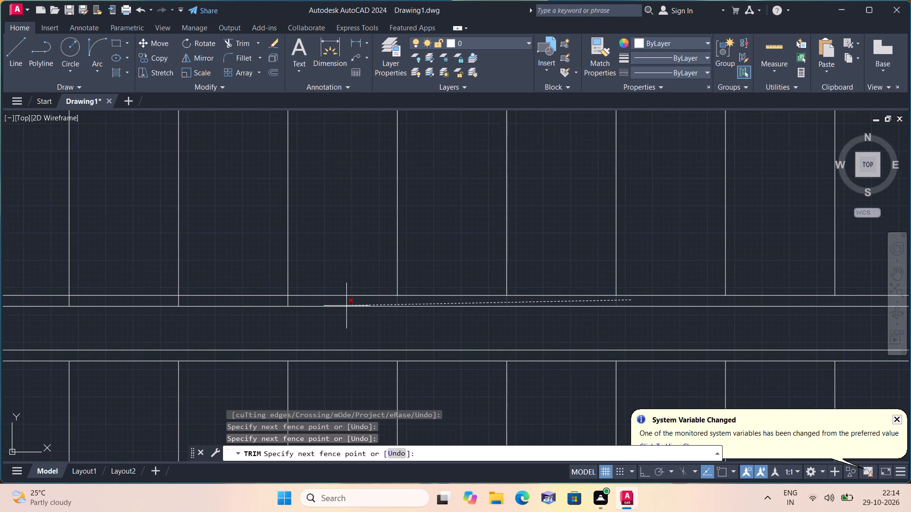
pyautogui.click(271, 302)
pyautogui.moveTo(272, 302); pyautogui.dragTo(354, 310, button='middle')
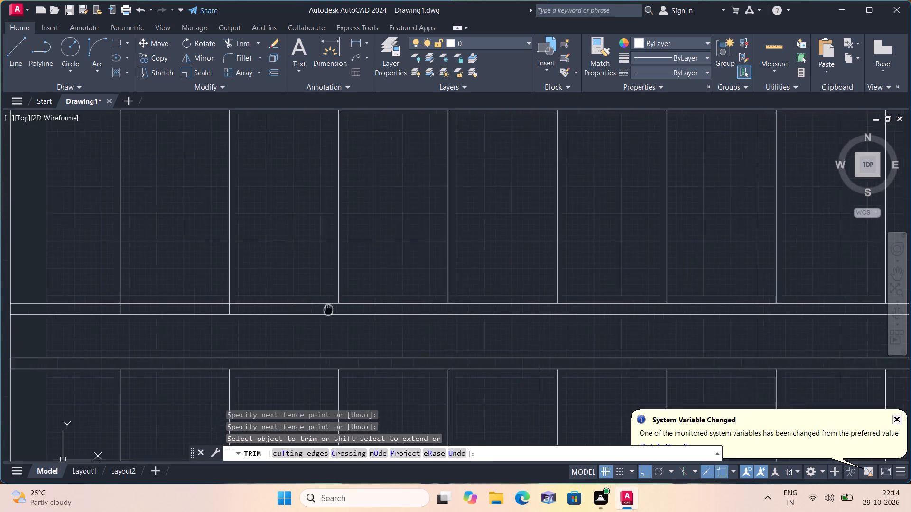
pyautogui.moveTo(354, 310); pyautogui.dragTo(617, 315, button='middle')
pyautogui.click(537, 312)
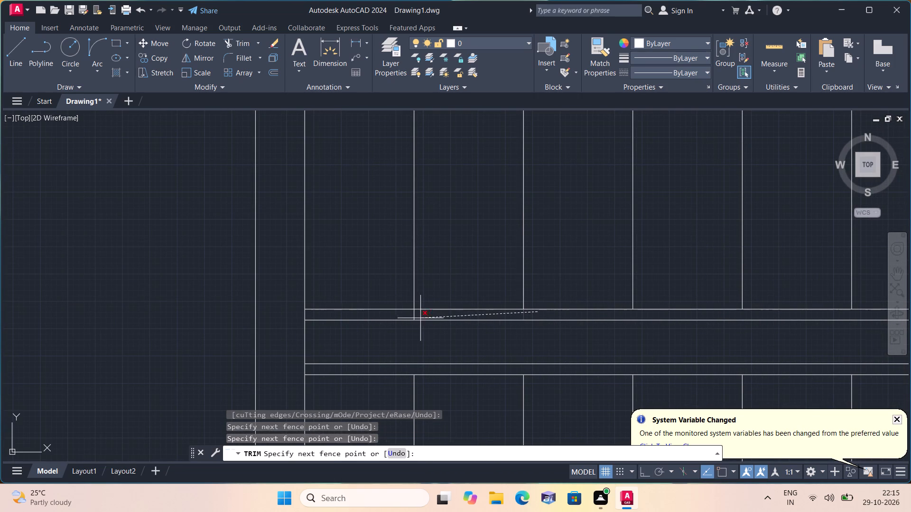
pyautogui.click(401, 314)
pyautogui.press('space')
# Draw a U-shaped walking line from the upper flight's first tread, around the railing's right end, to between the lower flight's second and third treads.
pyautogui.scroll(-3, 388, 305)
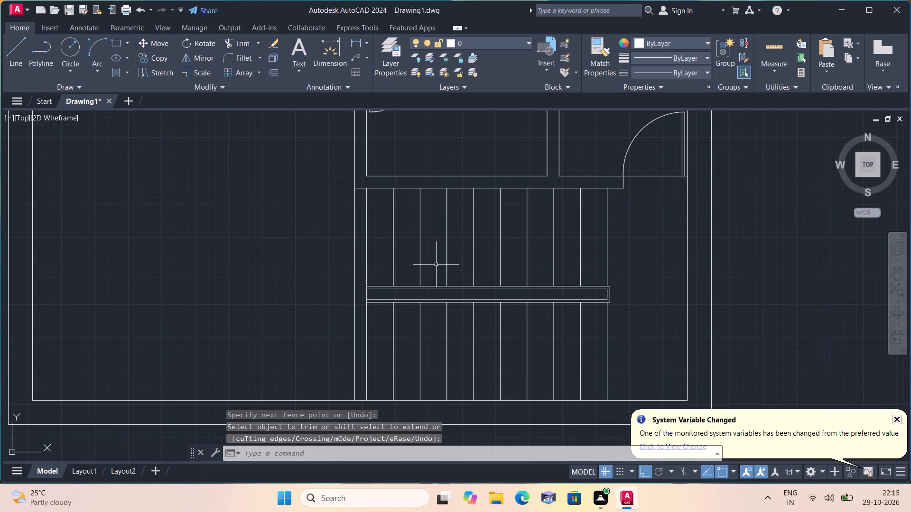
pyautogui.scroll(-1, 444, 259)
pyautogui.press('l')
pyautogui.press('space')
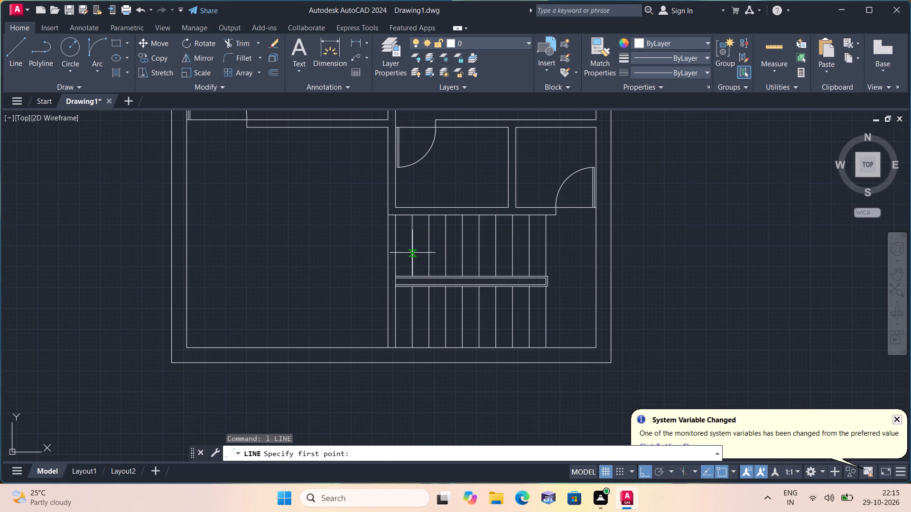
pyautogui.click(412, 247)
pyautogui.click(567, 246)
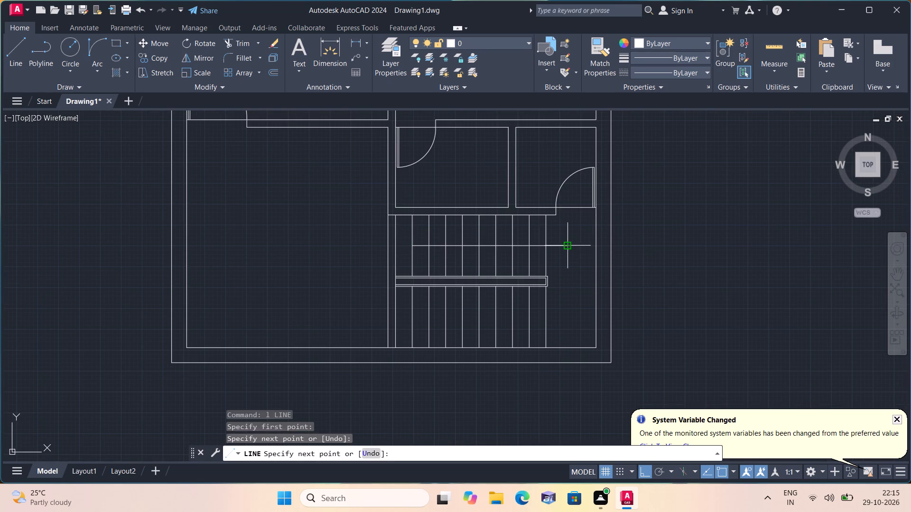
pyautogui.click(567, 319)
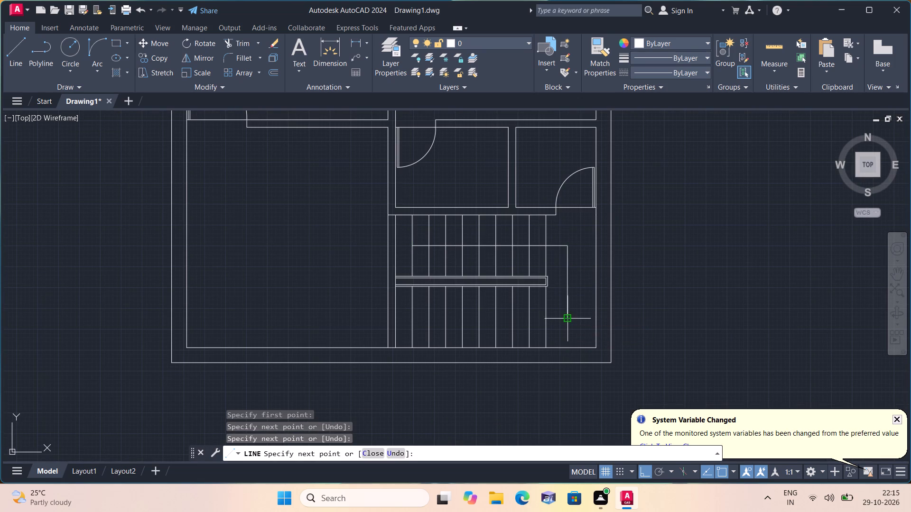
pyautogui.scroll(1, 434, 313)
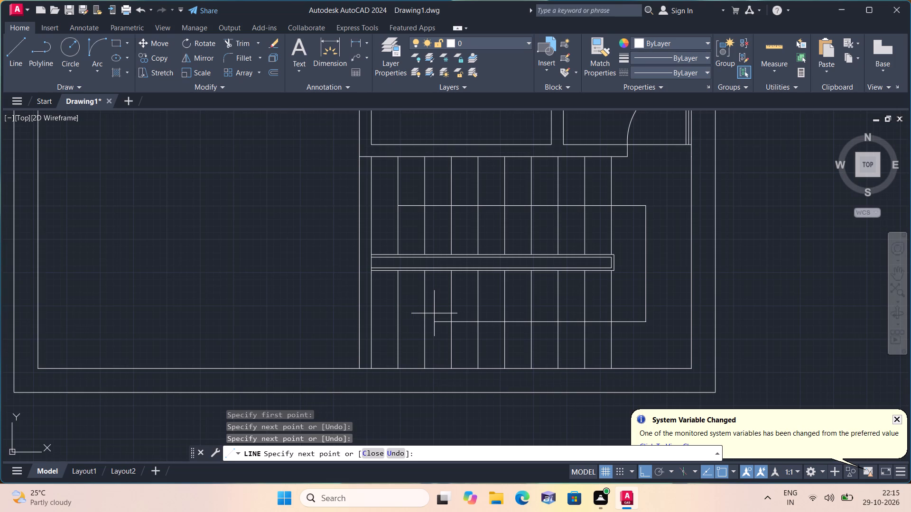
pyautogui.click(434, 313)
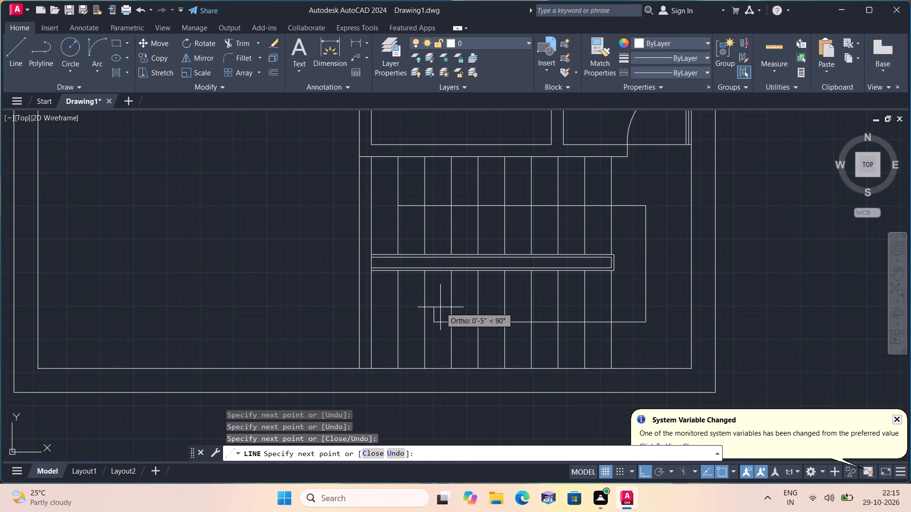
# Continue with the upper half of an arrowhead: a slanted line to the third tread line, and a short one back to the walking line.
pyautogui.press('F8')
pyautogui.click(446, 314)
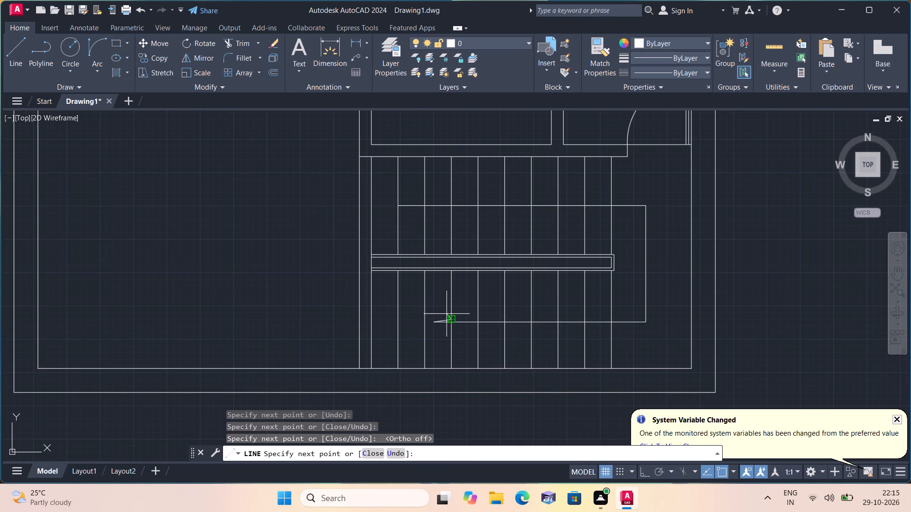
pyautogui.press('F8')
pyautogui.scroll(2, 445, 314)
pyautogui.press('F8')
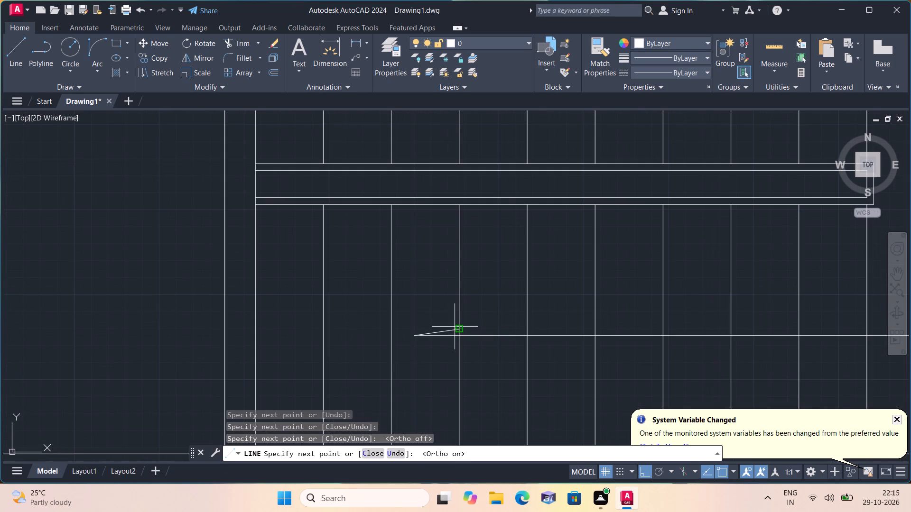
pyautogui.scroll(2, 455, 329)
pyautogui.click(443, 347)
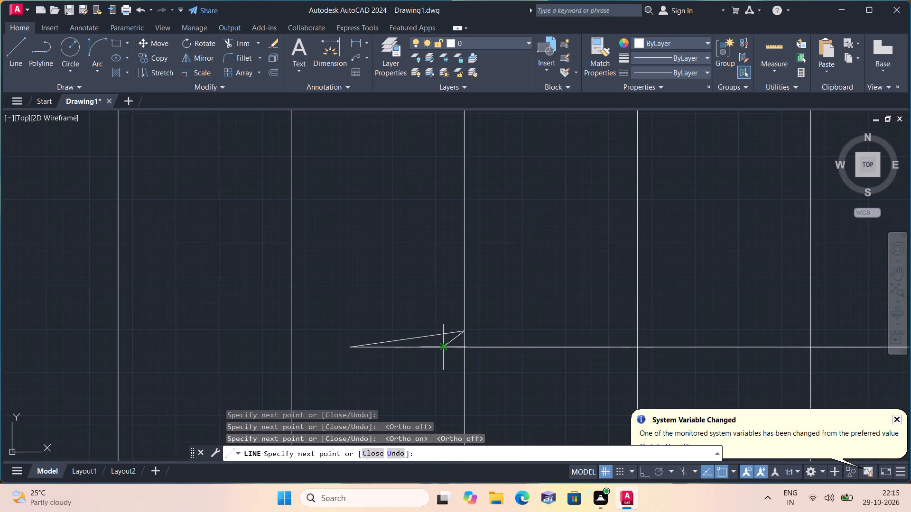
pyautogui.press('F8')
pyautogui.press('Escape')
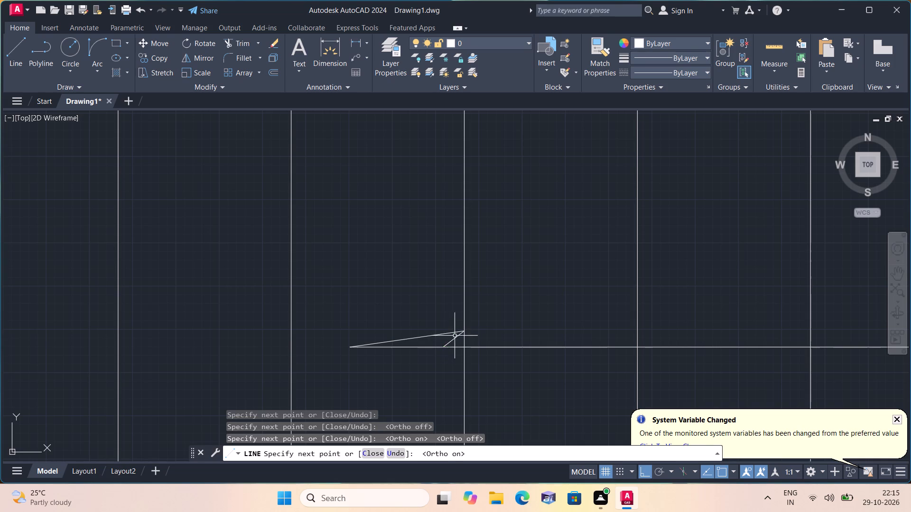
# Mirror the two arrowhead lines about the horizontal walking line, keeping the originals, to complete the arrowhead.
pyautogui.scroll(1, 461, 338)
pyautogui.click(453, 344)
pyautogui.click(421, 312)
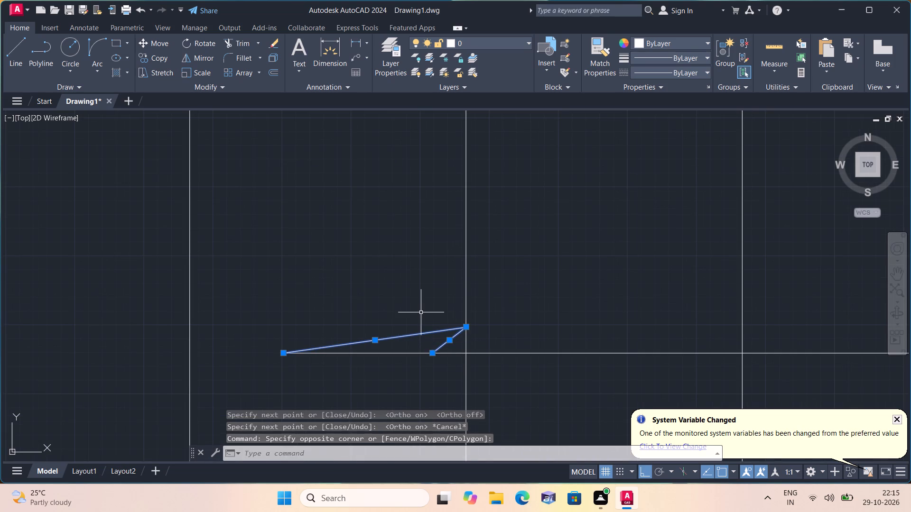
pyautogui.press('F8')
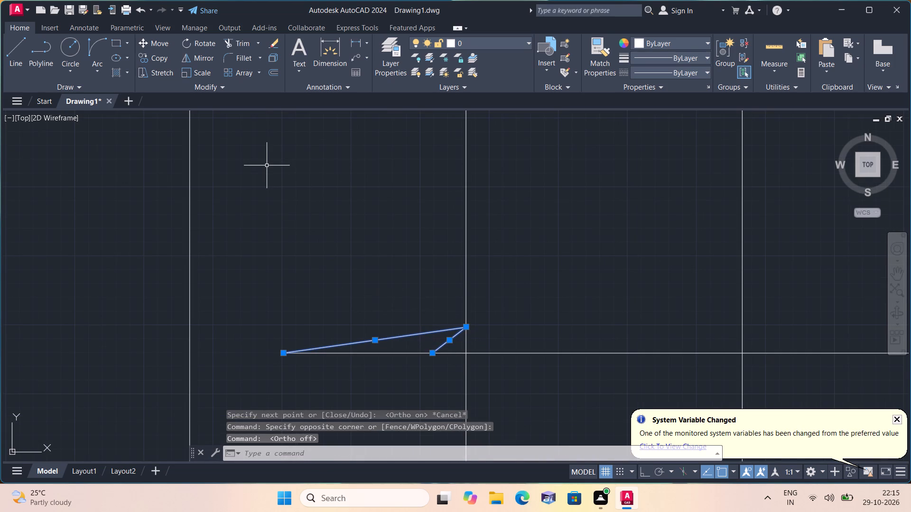
pyautogui.click(198, 58)
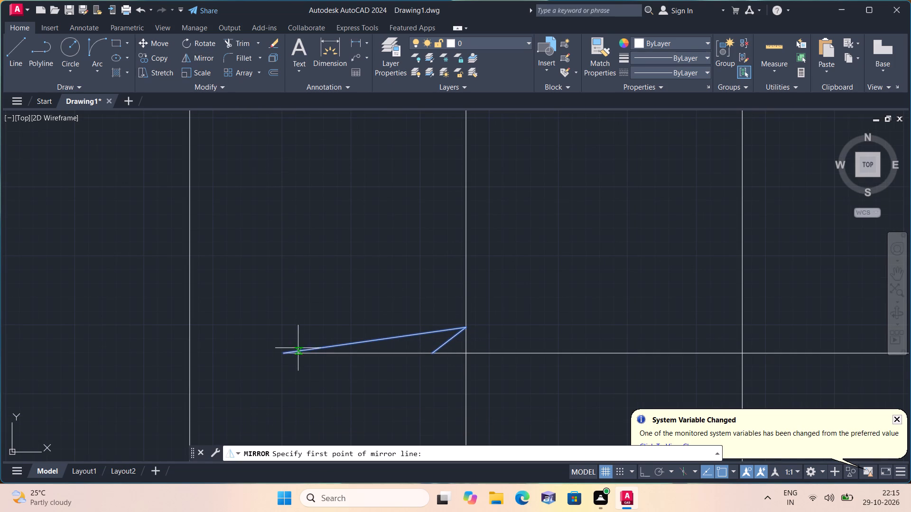
pyautogui.click(285, 354)
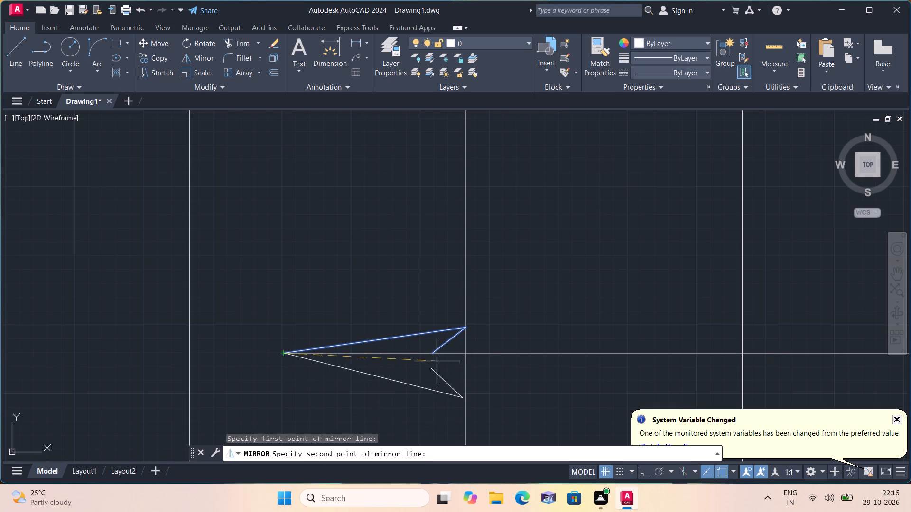
pyautogui.press('F8')
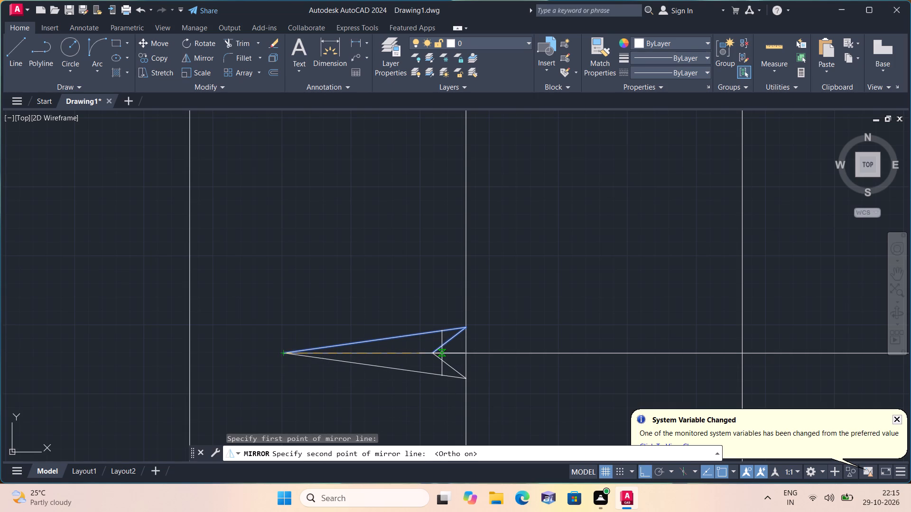
pyautogui.click(551, 354)
pyautogui.write('n')
pyautogui.press('space')
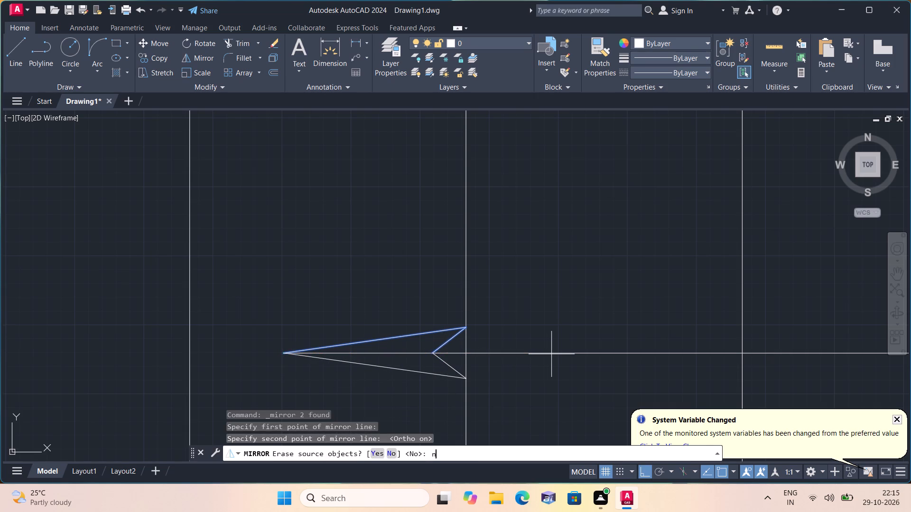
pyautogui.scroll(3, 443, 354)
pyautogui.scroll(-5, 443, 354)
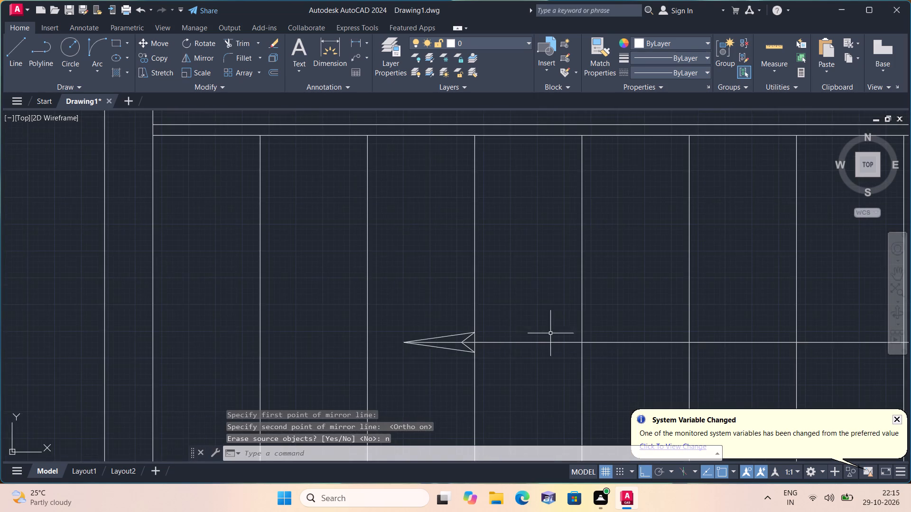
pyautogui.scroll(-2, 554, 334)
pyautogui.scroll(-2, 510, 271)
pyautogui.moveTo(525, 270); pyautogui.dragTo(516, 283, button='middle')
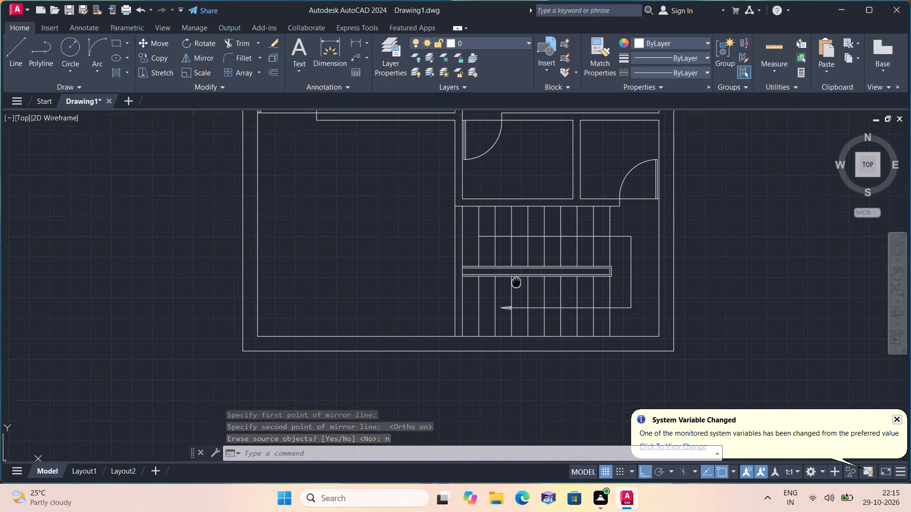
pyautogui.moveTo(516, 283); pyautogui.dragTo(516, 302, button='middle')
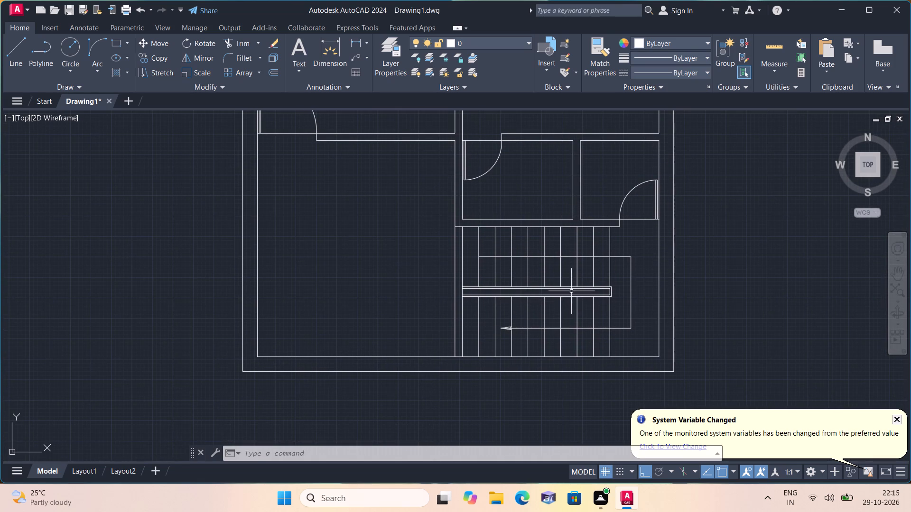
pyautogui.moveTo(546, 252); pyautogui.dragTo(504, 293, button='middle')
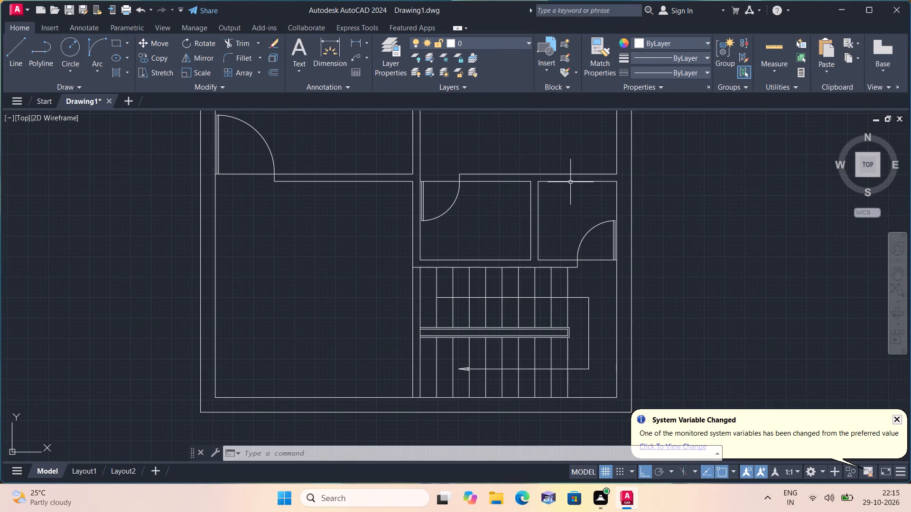
# Turn Ortho off and copy the horizontal window symbol by its top midpoint into the wall between the small room and the staircase's upper flight.
pyautogui.scroll(-1, 486, 229)
pyautogui.moveTo(487, 229); pyautogui.dragTo(503, 243, button='middle')
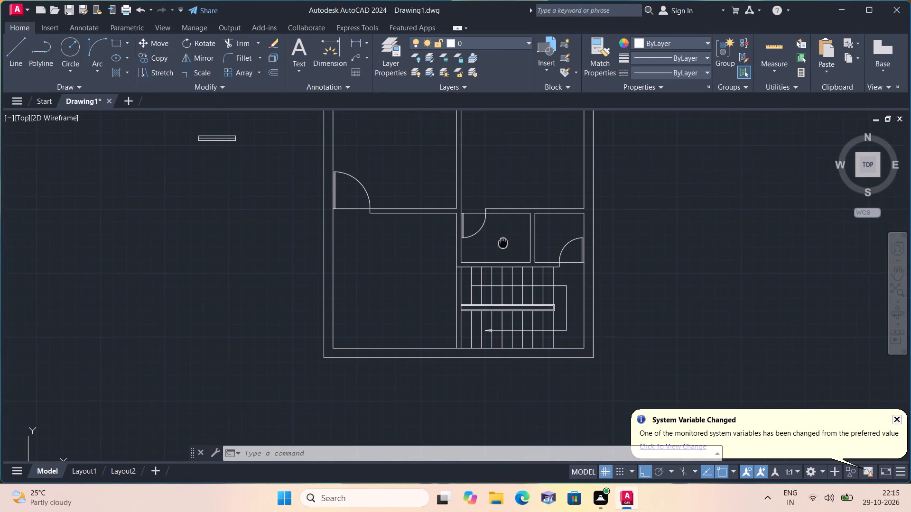
pyautogui.moveTo(503, 243); pyautogui.dragTo(521, 263, button='middle')
pyautogui.scroll(2, 537, 324)
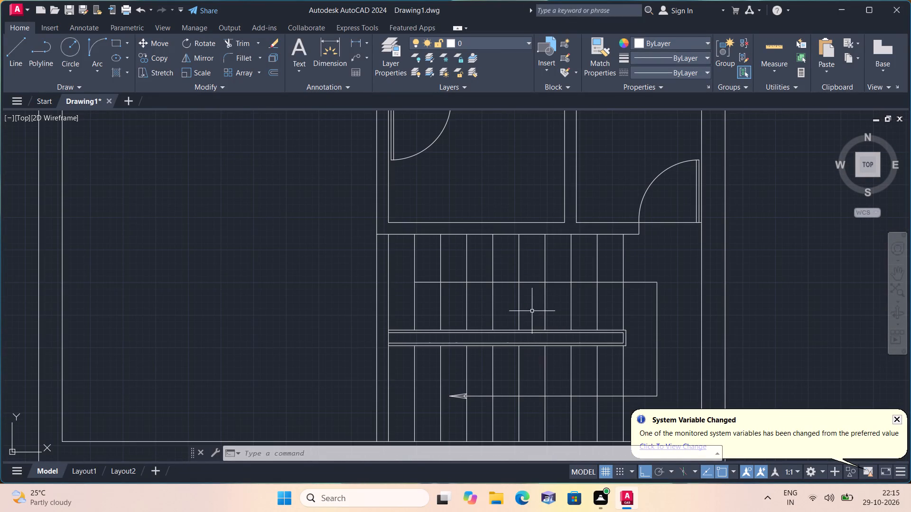
pyautogui.click(644, 470)
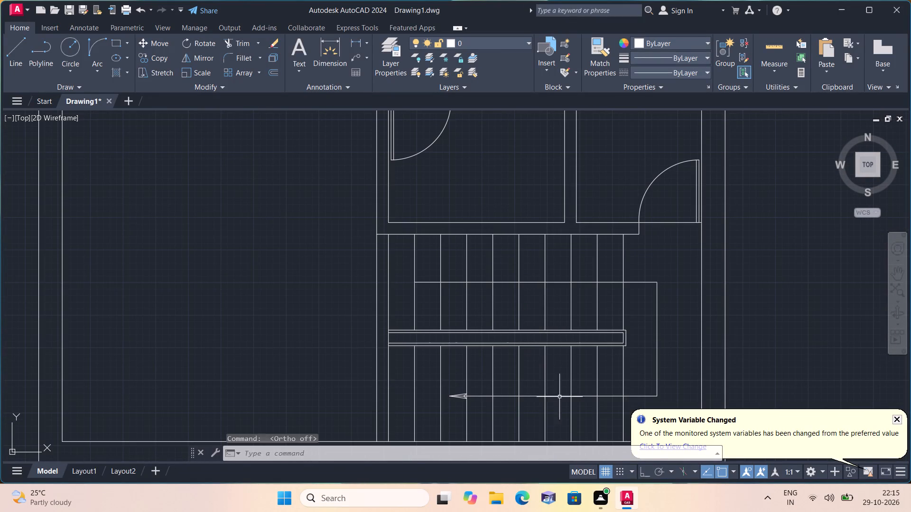
pyautogui.scroll(-2, 268, 208)
pyautogui.moveTo(206, 179); pyautogui.dragTo(277, 285, button='middle')
pyautogui.click(113, 177)
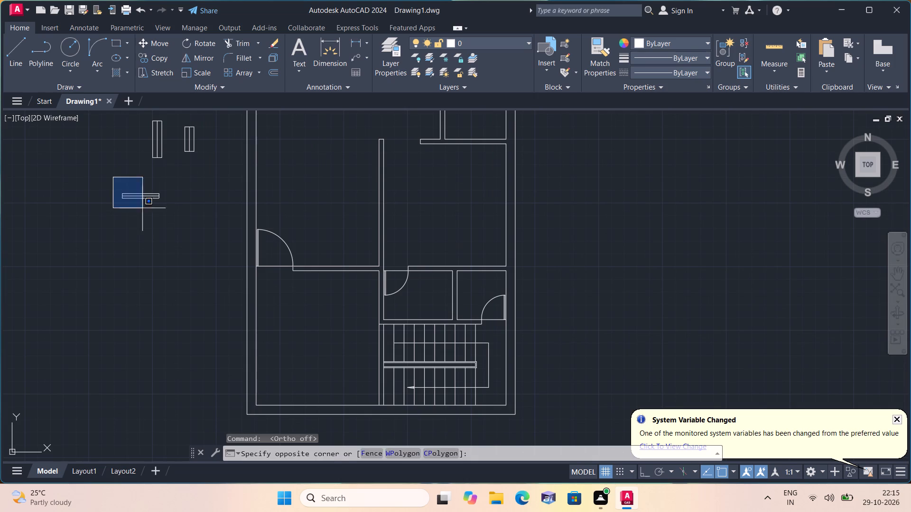
pyautogui.click(178, 223)
pyautogui.click(160, 57)
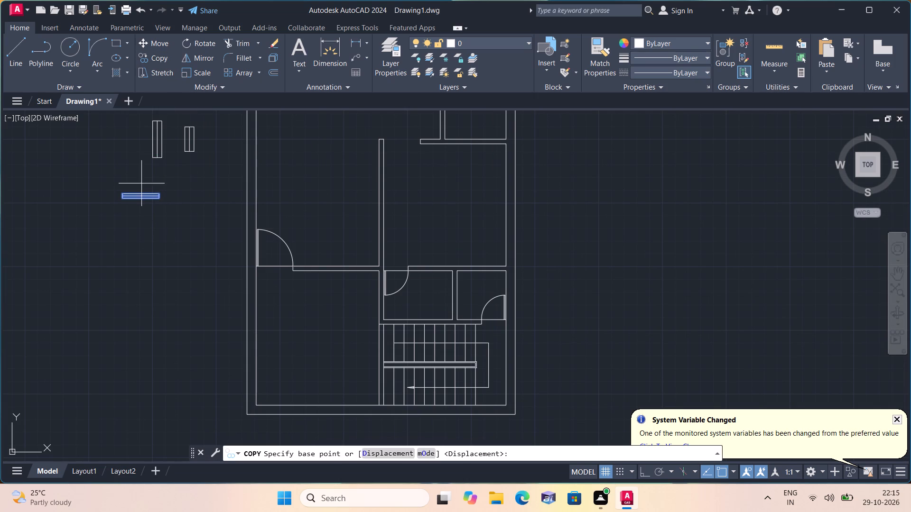
pyautogui.click(142, 190)
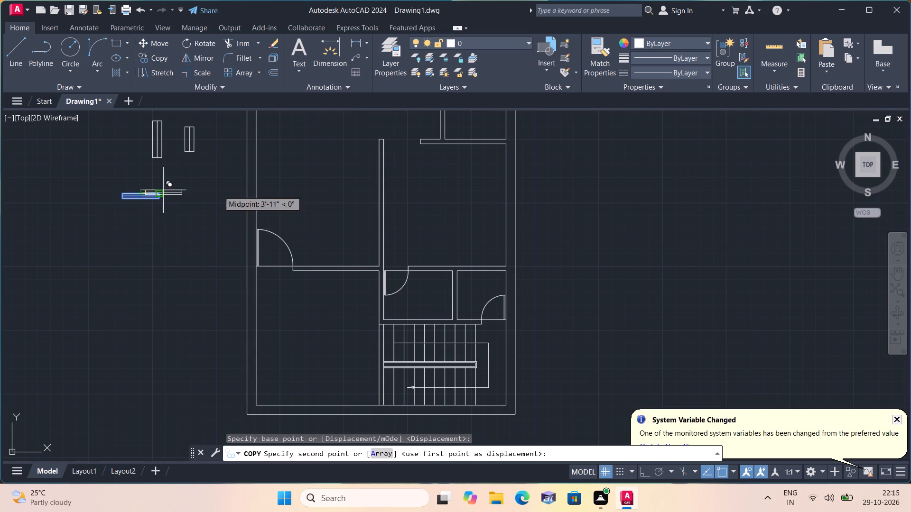
pyautogui.scroll(2, 436, 323)
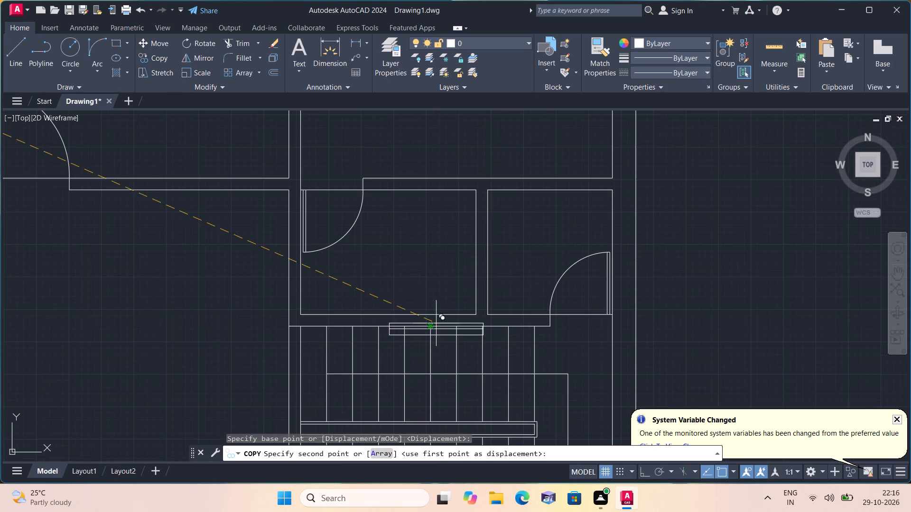
pyautogui.scroll(1, 437, 318)
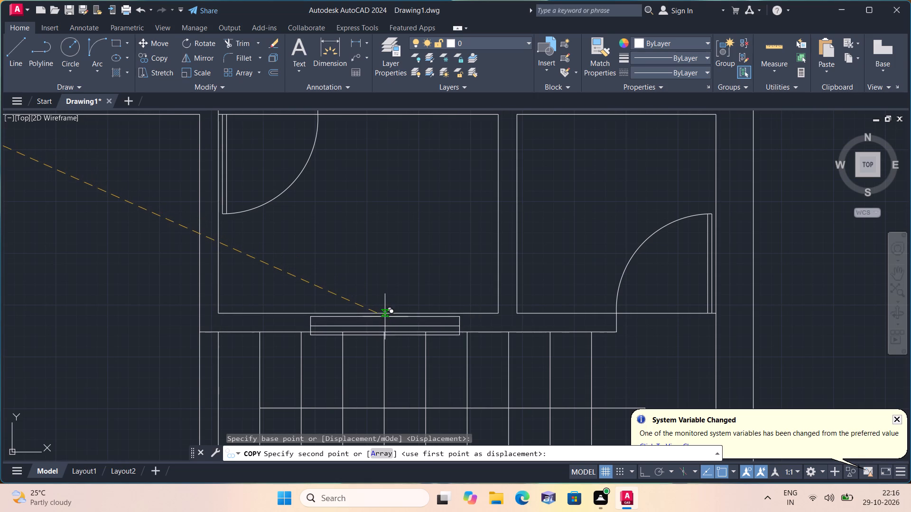
pyautogui.scroll(2, 386, 312)
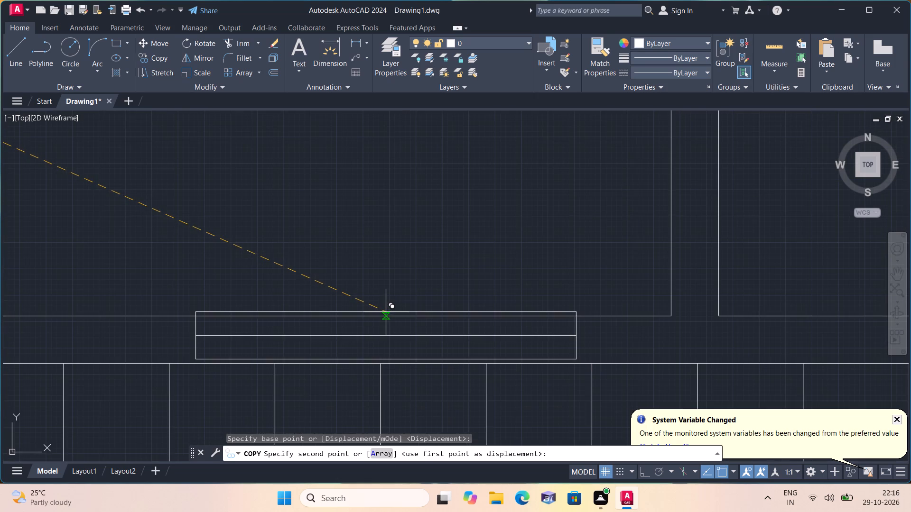
pyautogui.click(386, 316)
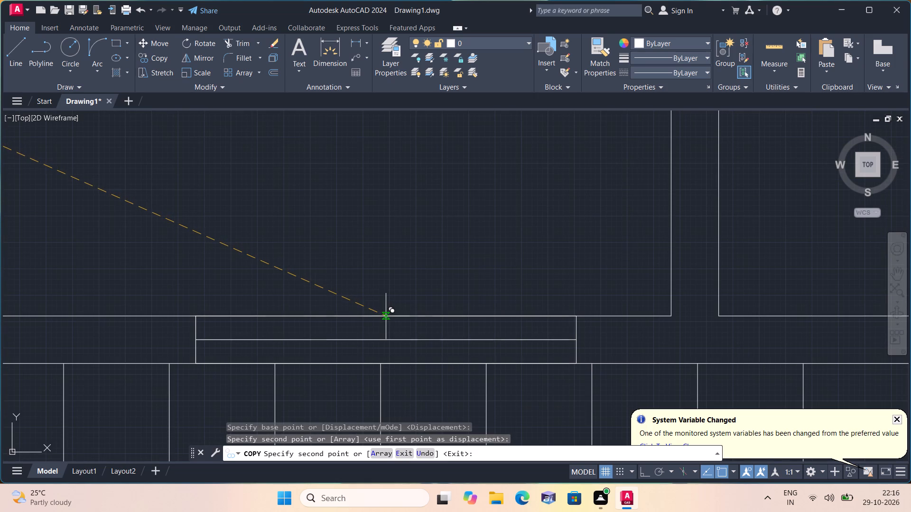
# Place another copy of the horizontal window in the wall above the lower-left room, between its door and the central wall.
pyautogui.scroll(-2, 386, 232)
pyautogui.scroll(-1, 371, 172)
pyautogui.moveTo(371, 169); pyautogui.dragTo(475, 226, button='middle')
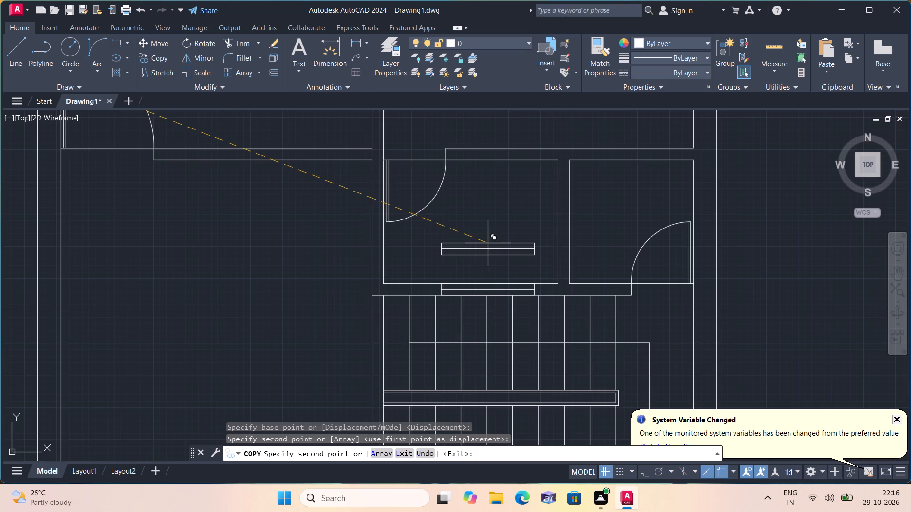
pyautogui.scroll(-3, 386, 232)
pyautogui.scroll(2, 333, 208)
pyautogui.click(334, 207)
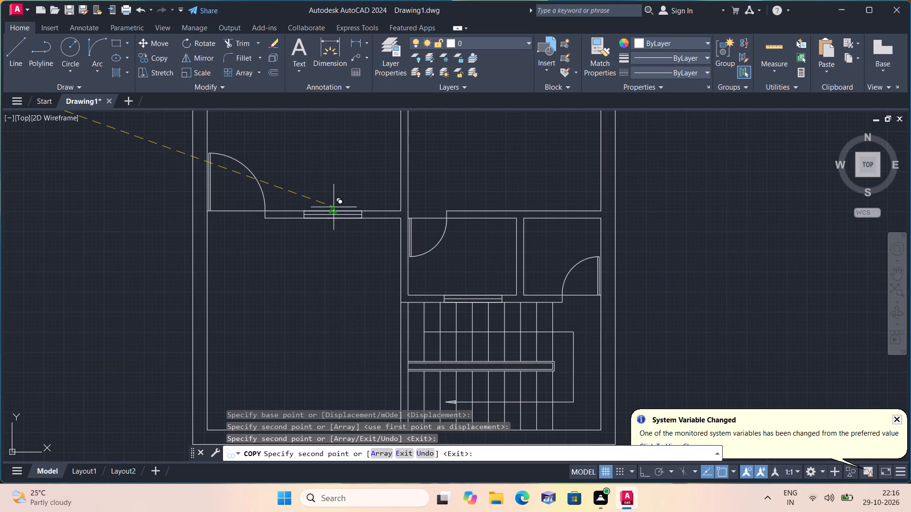
pyautogui.scroll(-1, 370, 175)
pyautogui.press('Escape')
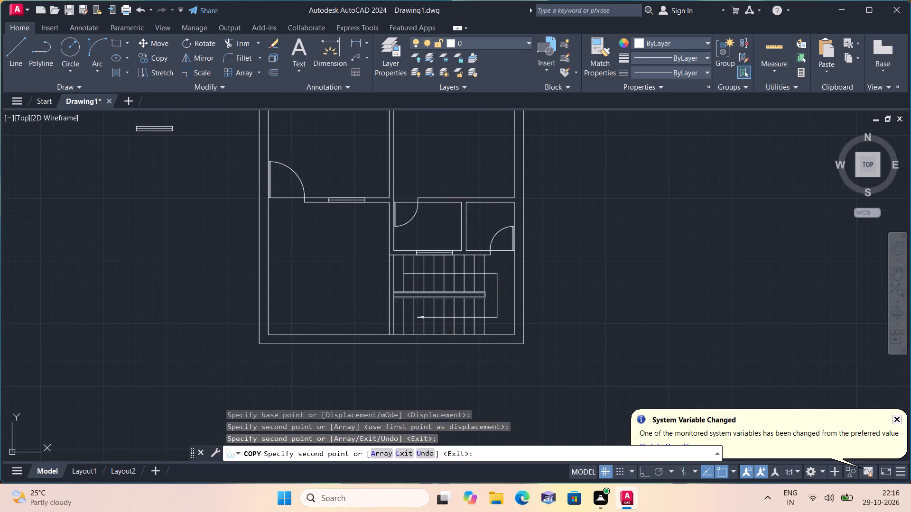
# Copy the longer vertical window by its right midpoint into the left outer wall, once at the top-left room and once at the middle-left room.
pyautogui.scroll(-1, 371, 176)
pyautogui.moveTo(288, 155); pyautogui.dragTo(416, 187, button='middle')
pyautogui.scroll(-1, 288, 155)
pyautogui.scroll(-1, 417, 188)
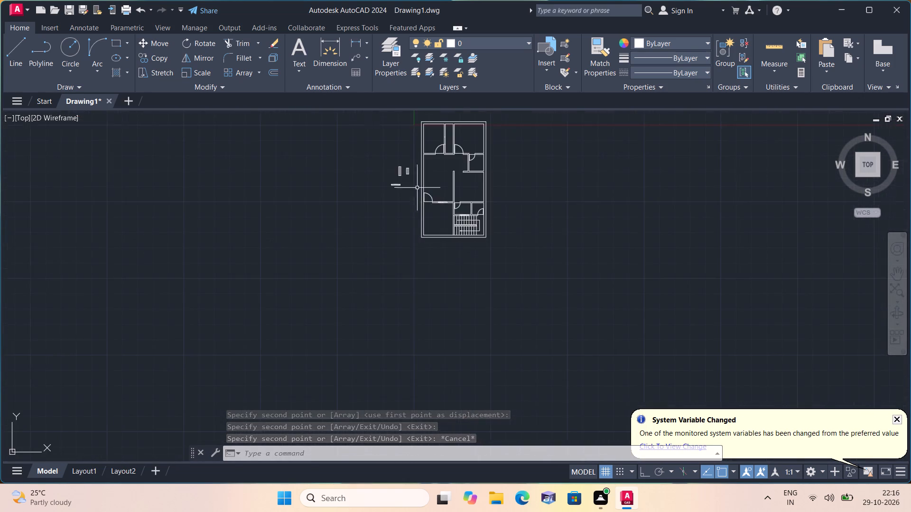
pyautogui.scroll(3, 408, 169)
pyautogui.scroll(1, 379, 199)
pyautogui.moveTo(383, 202); pyautogui.dragTo(366, 177)
pyautogui.click(317, 118)
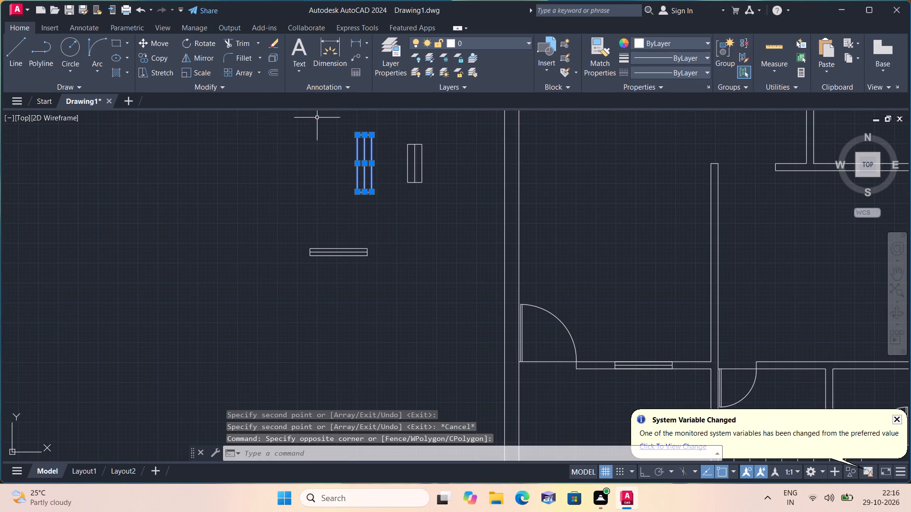
pyautogui.click(147, 54)
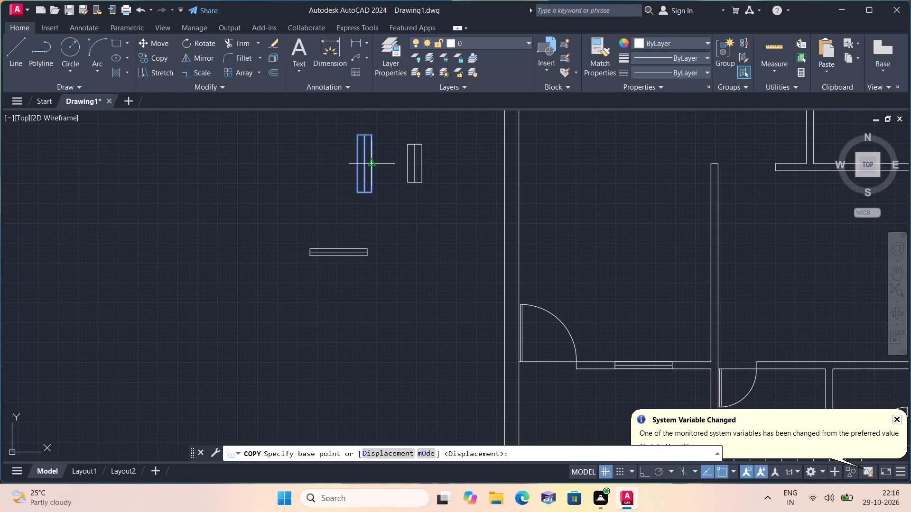
pyautogui.click(372, 164)
pyautogui.scroll(-2, 414, 159)
pyautogui.moveTo(412, 159); pyautogui.dragTo(384, 186, button='middle')
pyautogui.moveTo(431, 159); pyautogui.dragTo(435, 191, button='middle')
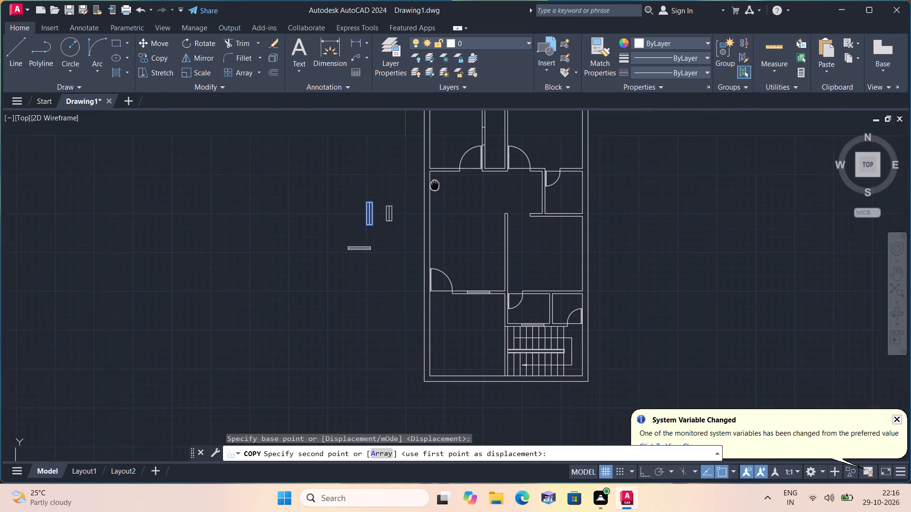
pyautogui.moveTo(435, 191); pyautogui.dragTo(437, 224, button='middle')
pyautogui.click(431, 167)
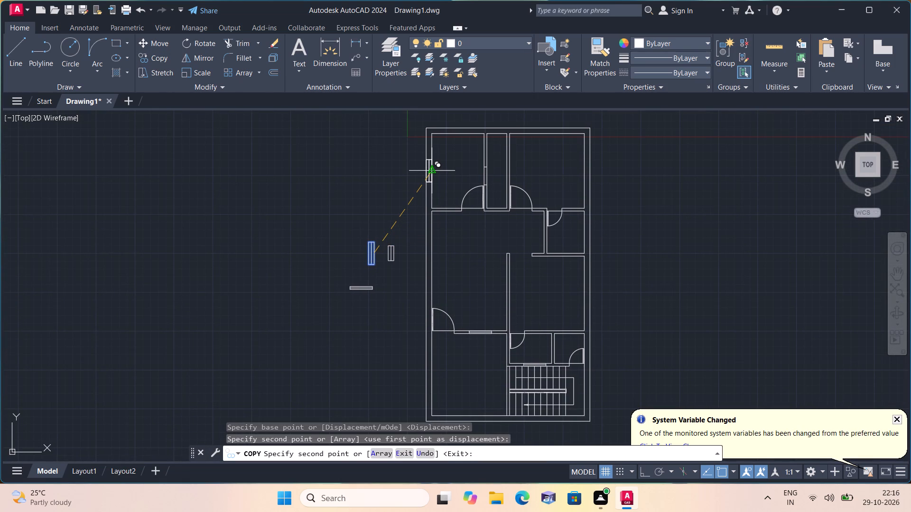
pyautogui.click(432, 256)
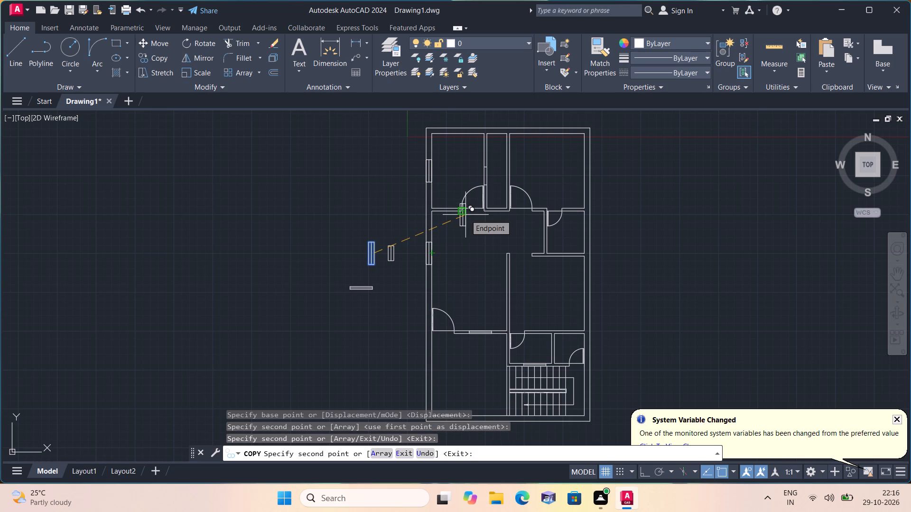
pyautogui.press('Escape')
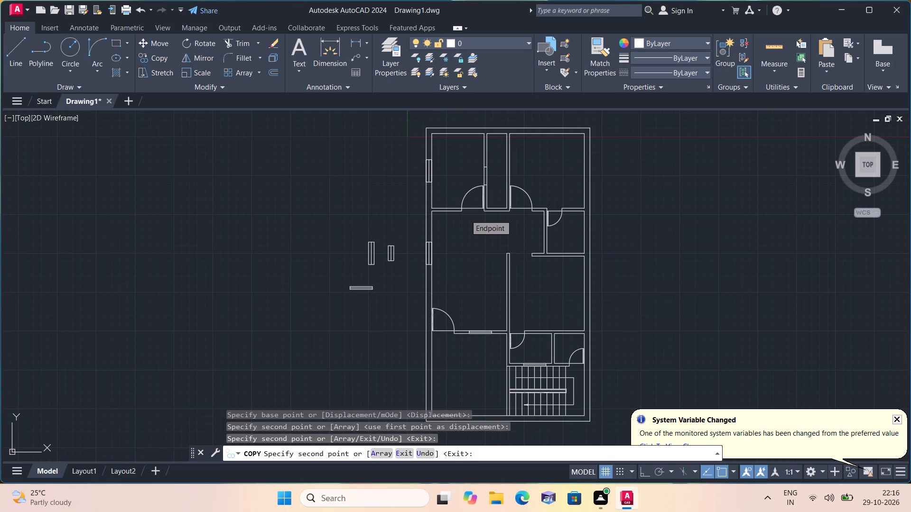
# Copy the longer vertical window by its left midpoint into the right outer wall at the top-right room, the middle-right room and the staircase landing.
pyautogui.scroll(1, 348, 266)
pyautogui.moveTo(394, 276); pyautogui.dragTo(390, 264)
pyautogui.click(350, 202)
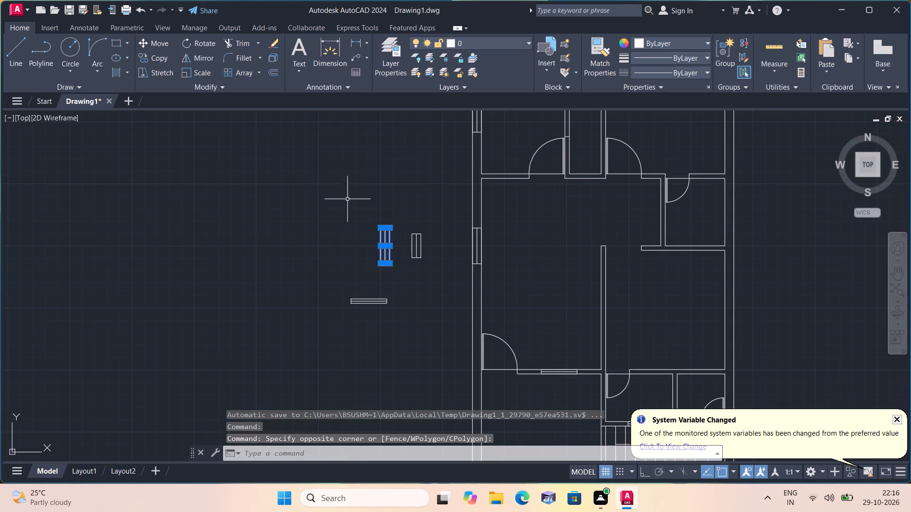
pyautogui.click(146, 54)
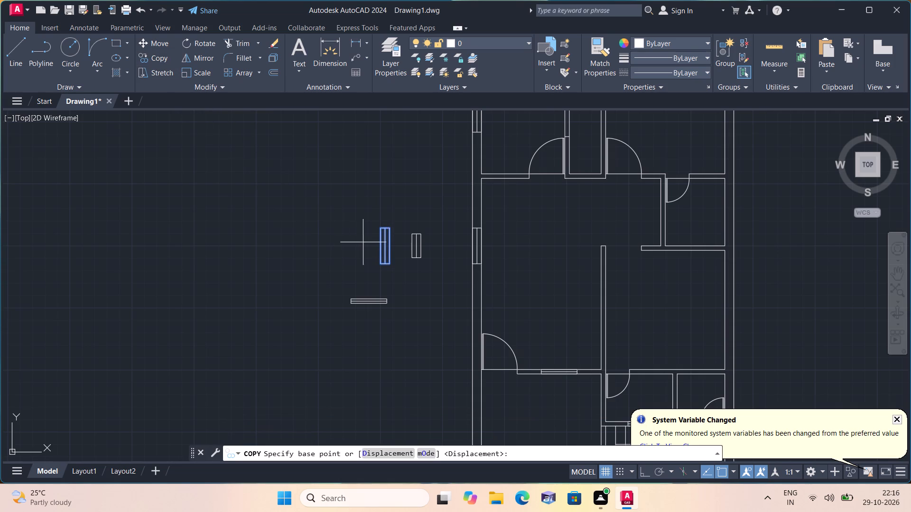
pyautogui.click(380, 247)
pyautogui.scroll(-2, 373, 235)
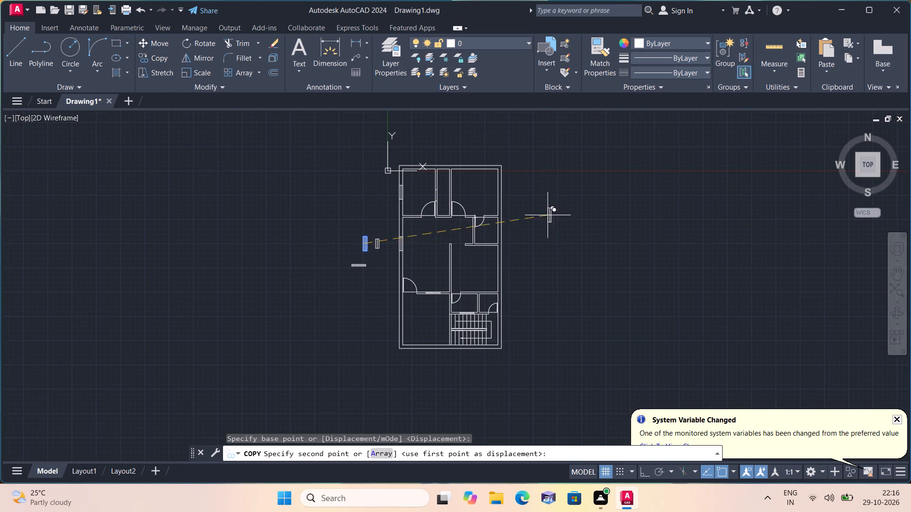
pyautogui.scroll(1, 518, 191)
pyautogui.click(488, 189)
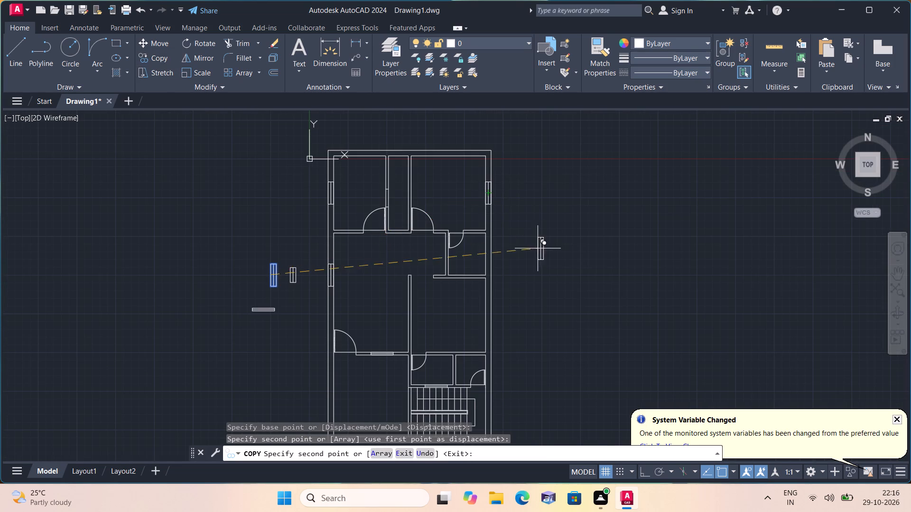
pyautogui.moveTo(519, 211); pyautogui.dragTo(514, 151, button='middle')
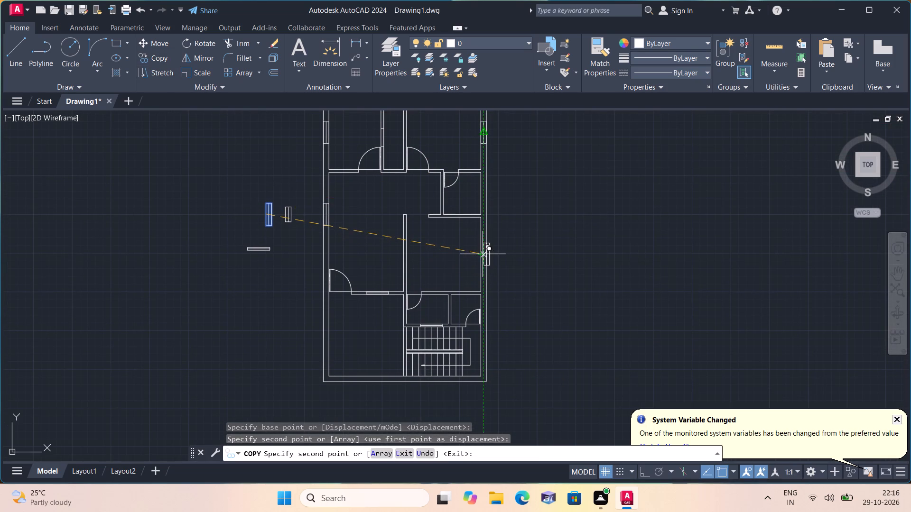
pyautogui.click(482, 255)
pyautogui.moveTo(524, 257); pyautogui.dragTo(521, 209, button='middle')
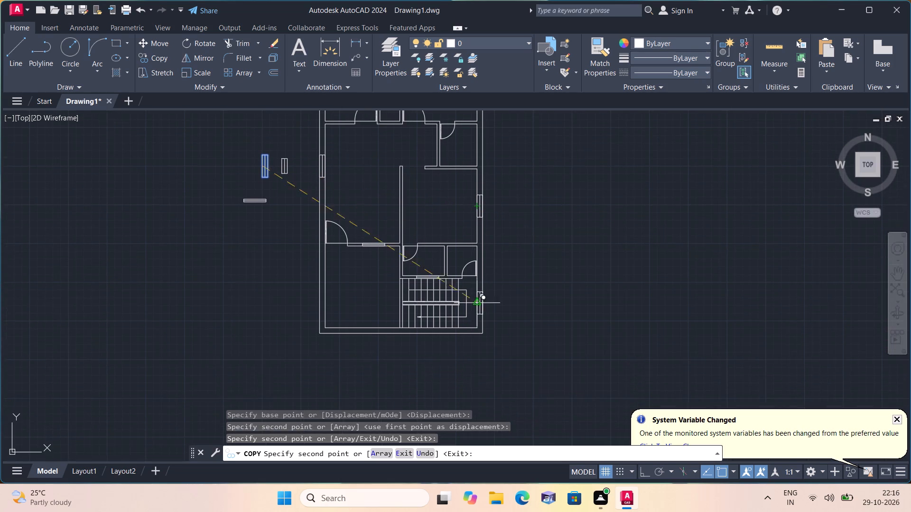
pyautogui.scroll(1, 478, 320)
pyautogui.click(476, 290)
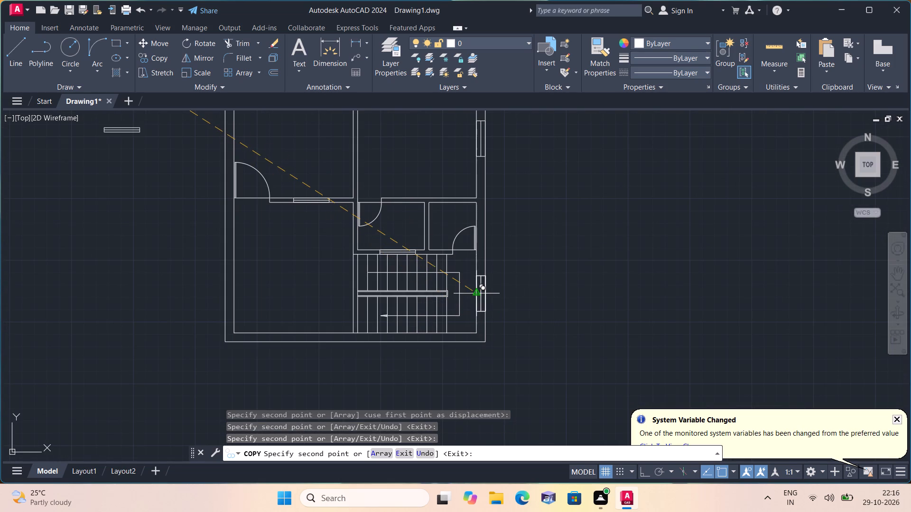
pyautogui.press('Escape')
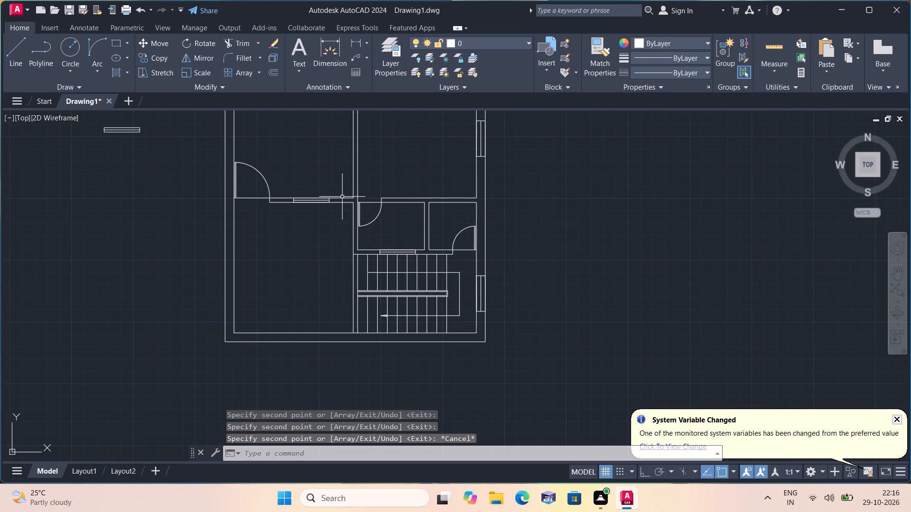
# Copy the shorter vertical window by its left midpoint into the right outer wall at the small room below the top-right room.
pyautogui.moveTo(301, 175); pyautogui.dragTo(315, 257, button='middle')
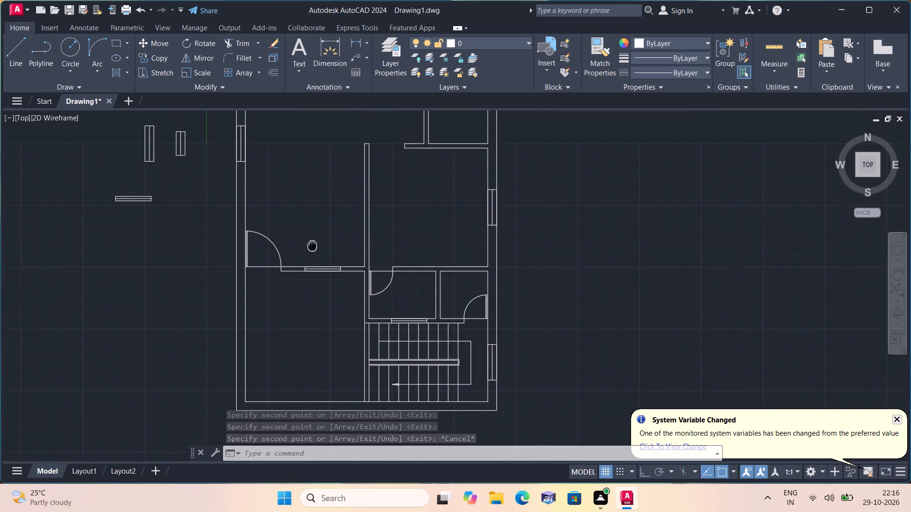
pyautogui.moveTo(315, 257); pyautogui.dragTo(335, 339, button='middle')
pyautogui.scroll(1, 199, 209)
pyautogui.click(186, 234)
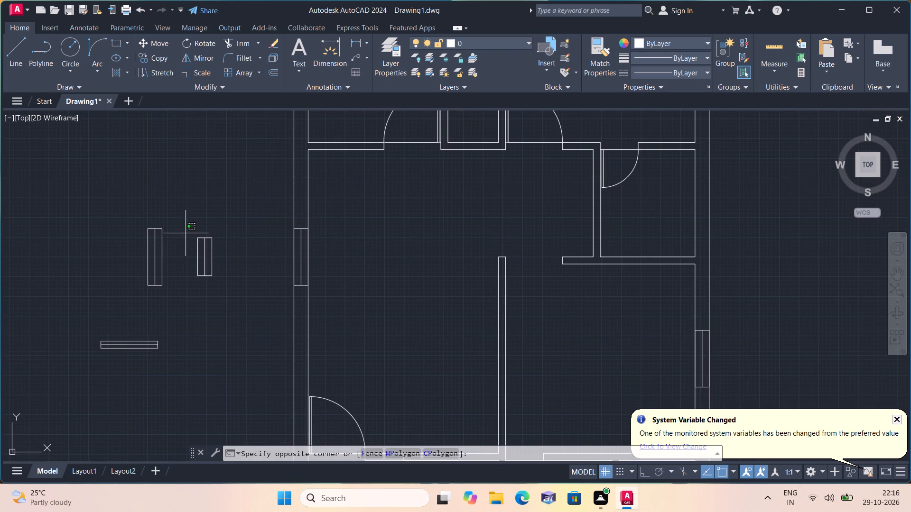
pyautogui.click(231, 293)
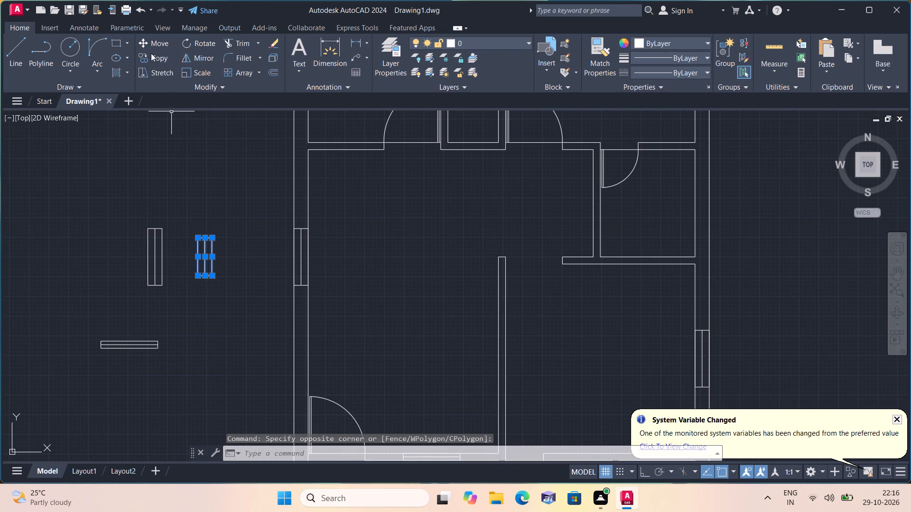
pyautogui.moveTo(151, 52); pyautogui.dragTo(152, 59)
pyautogui.click(197, 254)
pyautogui.scroll(-1, 195, 250)
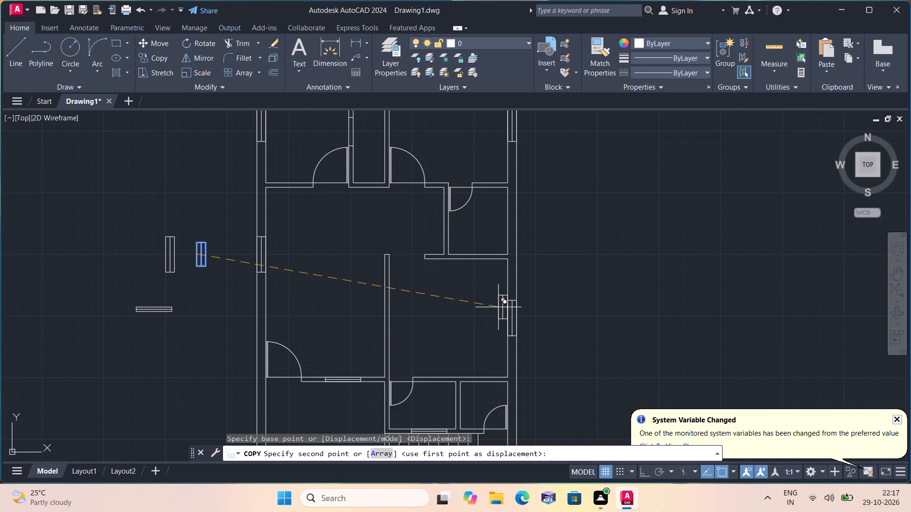
pyautogui.click(510, 220)
# Place another copy of the shorter vertical window in the right outer wall at the small room just above the staircase.
pyautogui.scroll(-1, 513, 220)
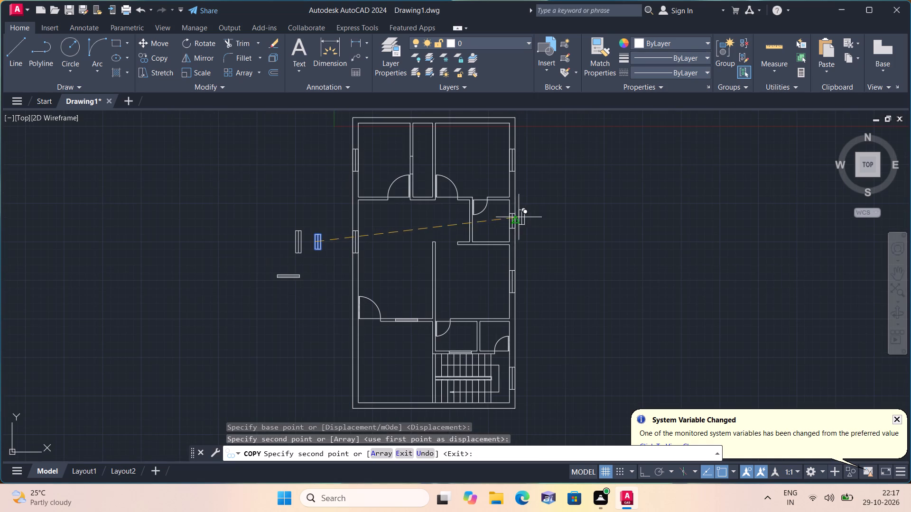
pyautogui.scroll(2, 497, 331)
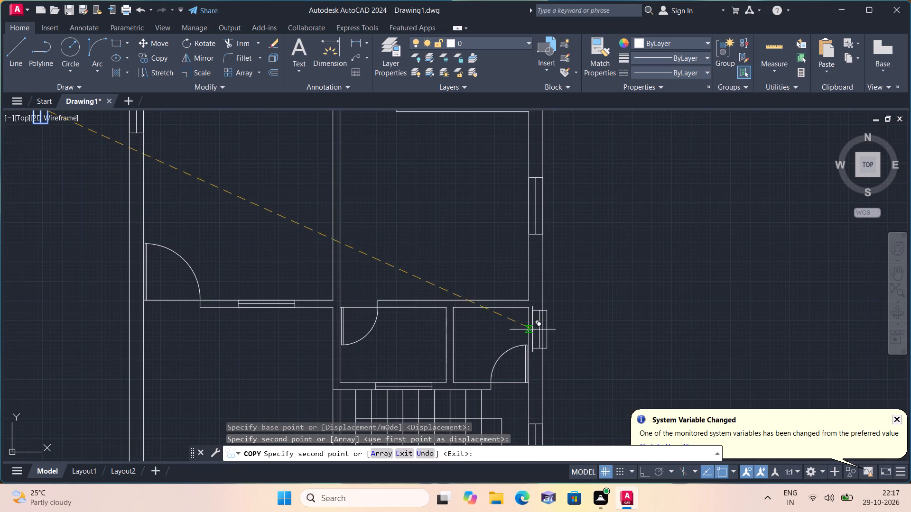
pyautogui.scroll(3, 529, 348)
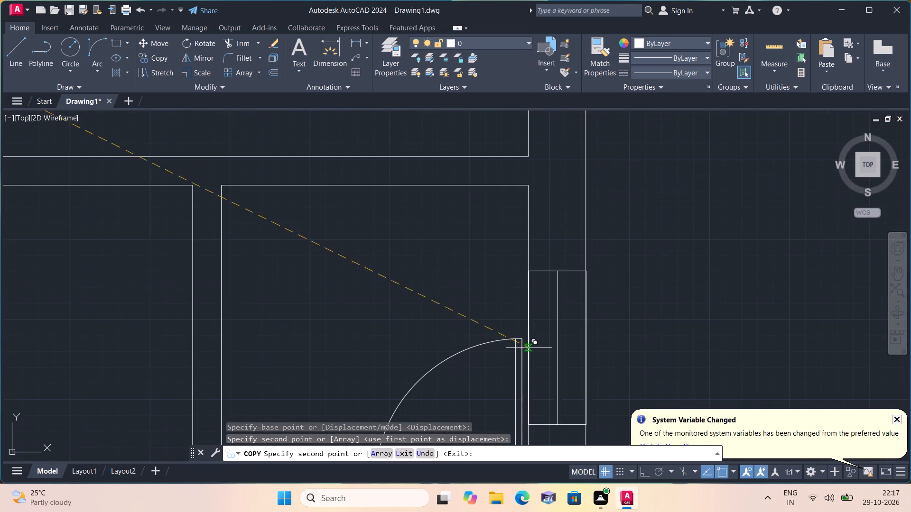
pyautogui.click(530, 336)
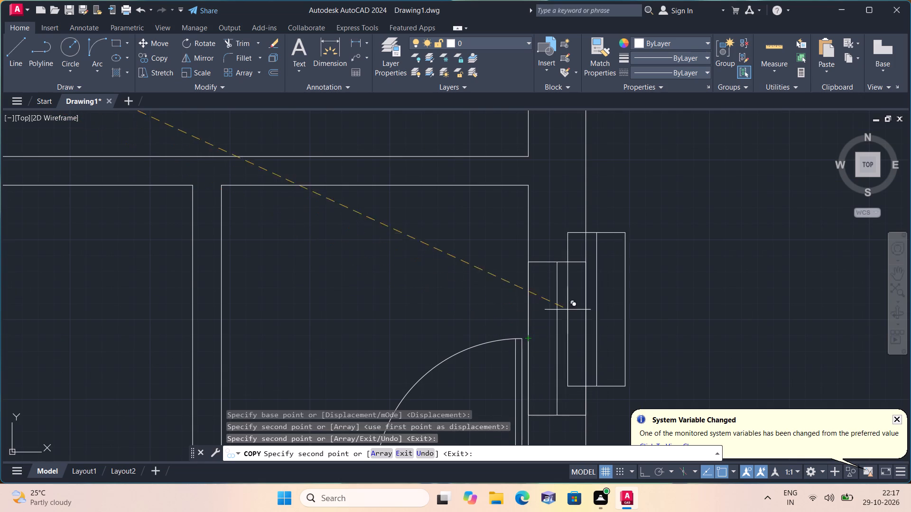
pyautogui.press('Escape')
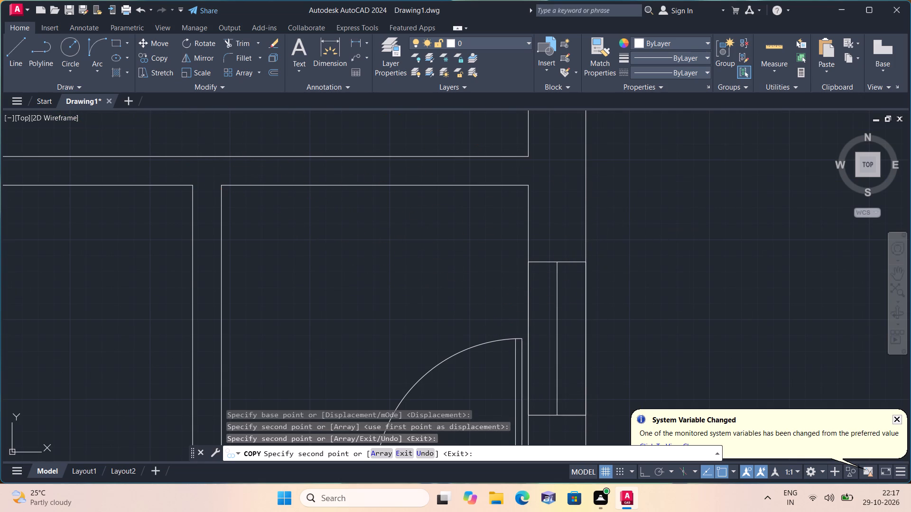
# Delete the three loose source window symbols lying outside the plan, left of the building.
pyautogui.scroll(-3, 686, 229)
pyautogui.scroll(-2, 398, 277)
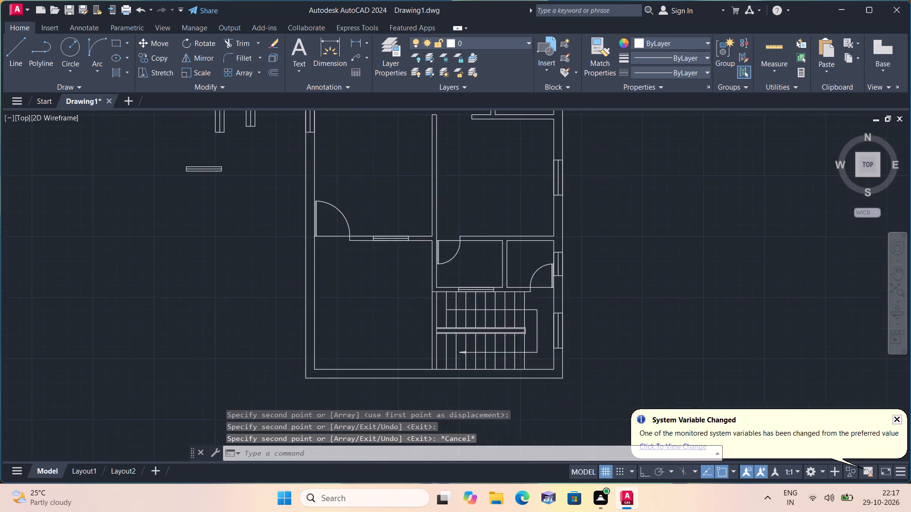
pyautogui.moveTo(322, 272); pyautogui.dragTo(445, 369, button='middle')
pyautogui.moveTo(434, 335); pyautogui.dragTo(430, 323)
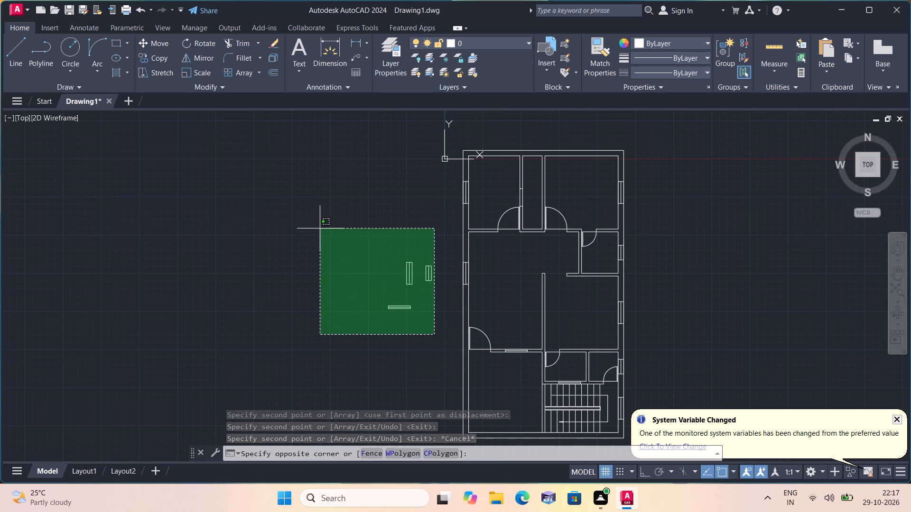
pyautogui.click(316, 227)
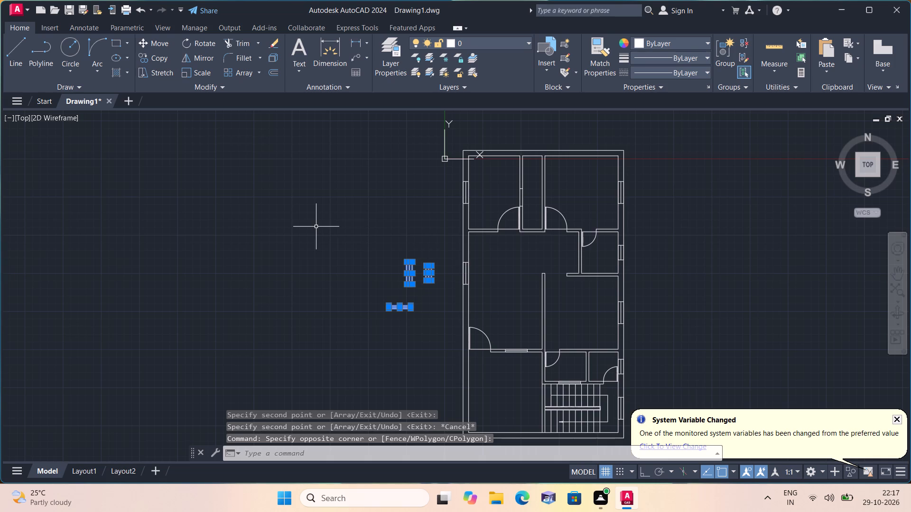
pyautogui.press('Delete')
# With Ortho on, outline an opening in the lower-left room's bottom wall near the left corner: jamb line, 4' and 2' along the outer face, second jamb.
pyautogui.write('l')
pyautogui.press('space')
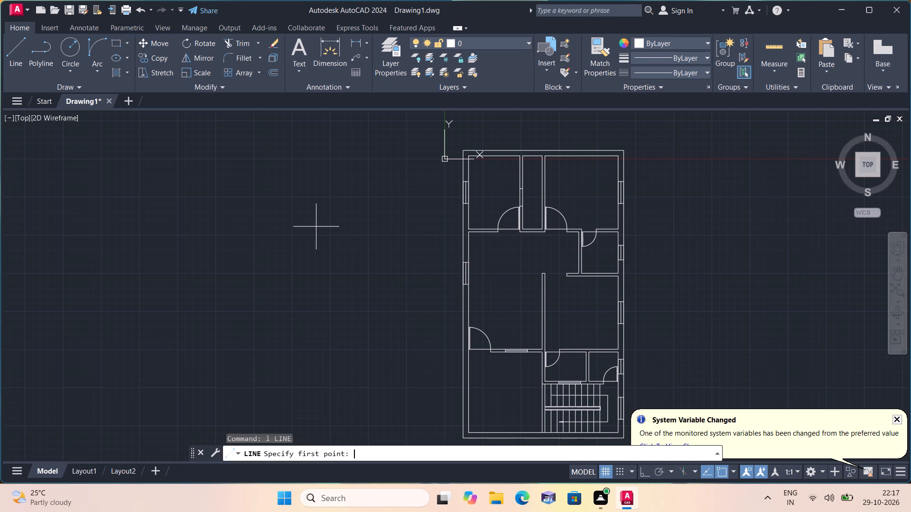
pyautogui.click(641, 469)
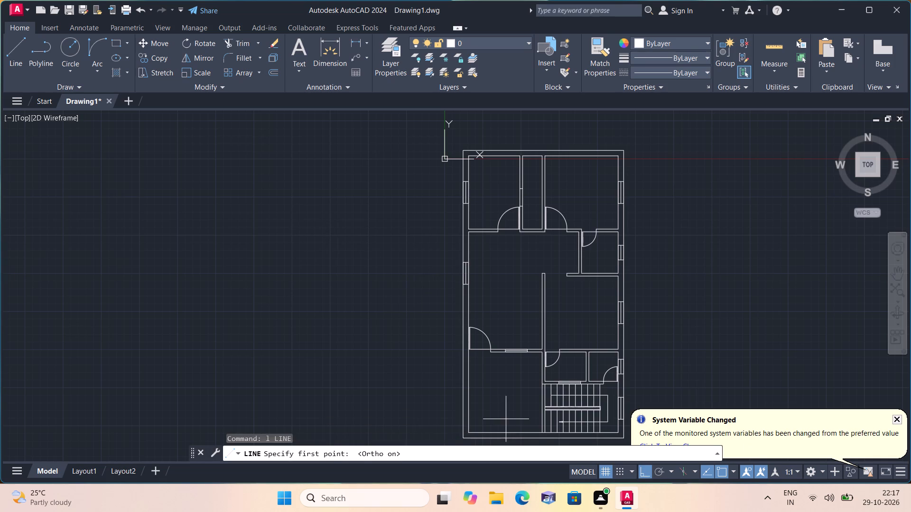
pyautogui.moveTo(484, 371); pyautogui.dragTo(462, 324, button='middle')
pyautogui.scroll(3, 439, 384)
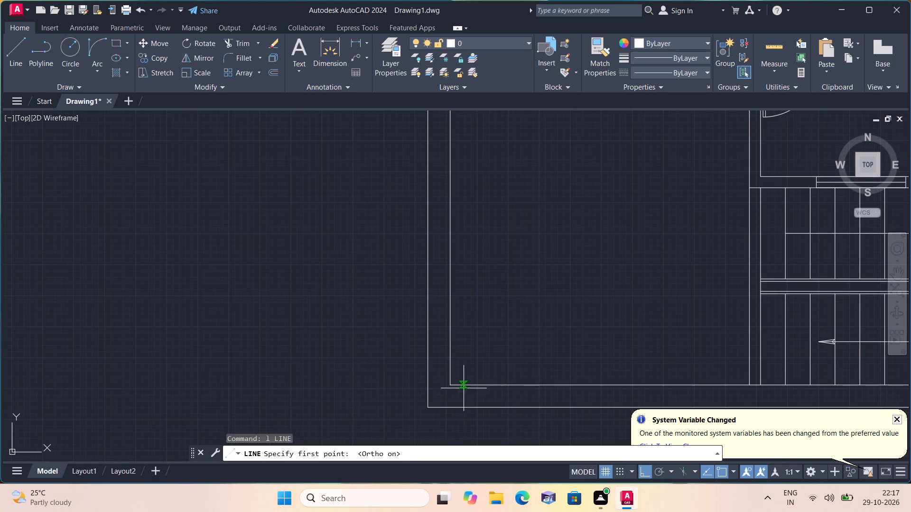
pyautogui.click(467, 384)
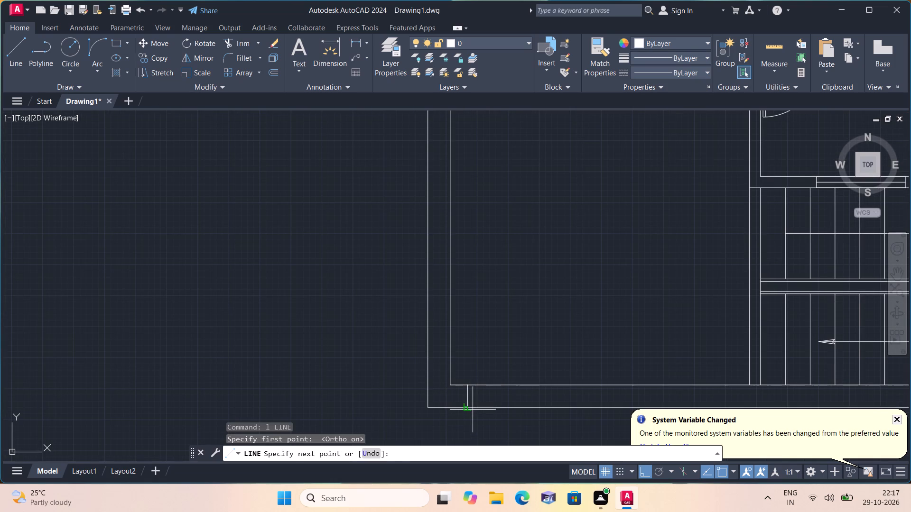
pyautogui.click(471, 408)
pyautogui.scroll(-1, 552, 402)
pyautogui.moveTo(551, 402); pyautogui.dragTo(460, 341, button='middle')
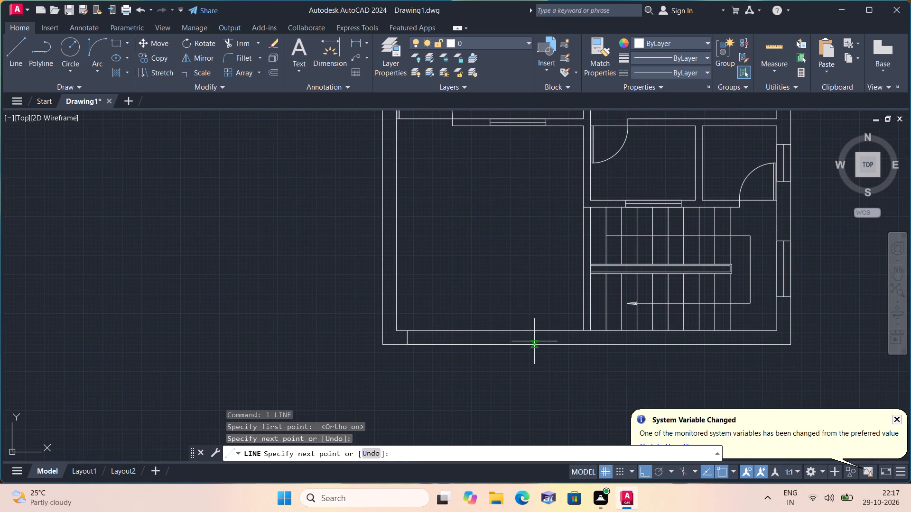
pyautogui.write("4'")
pyautogui.press('space')
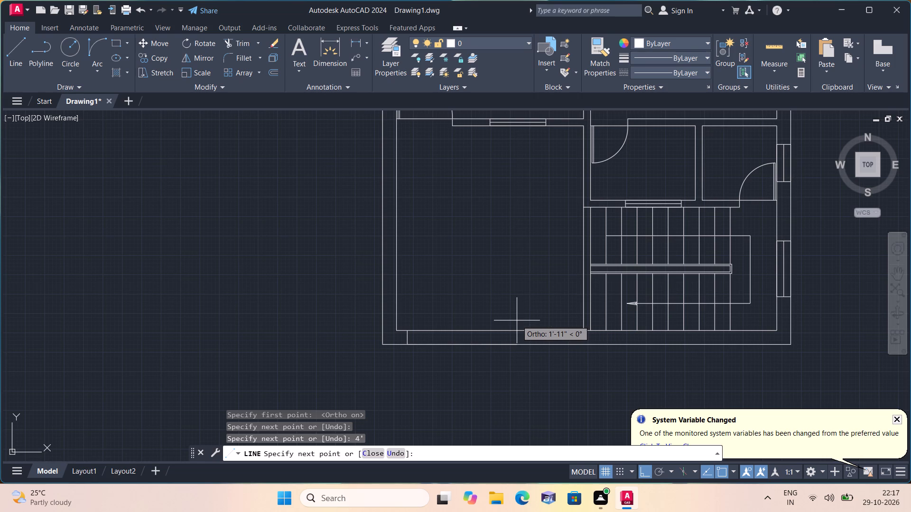
pyautogui.press('2')
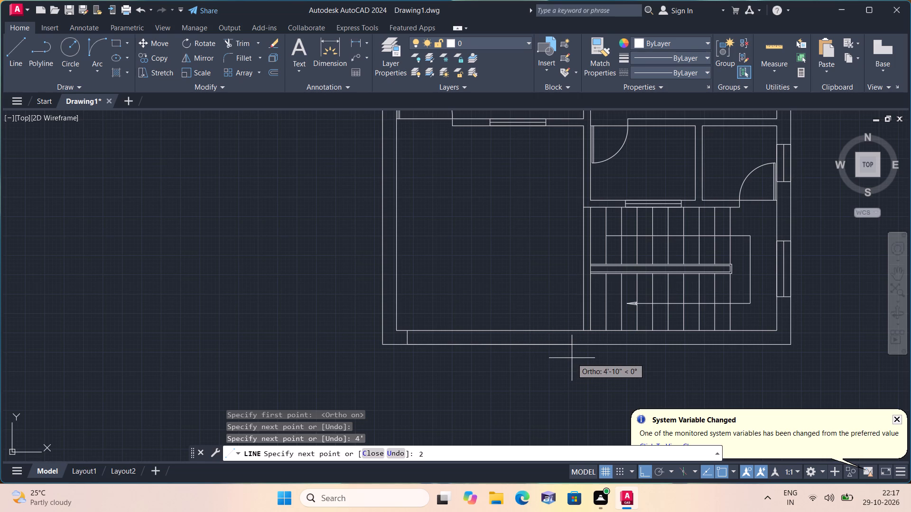
pyautogui.write("'")
pyautogui.press('space')
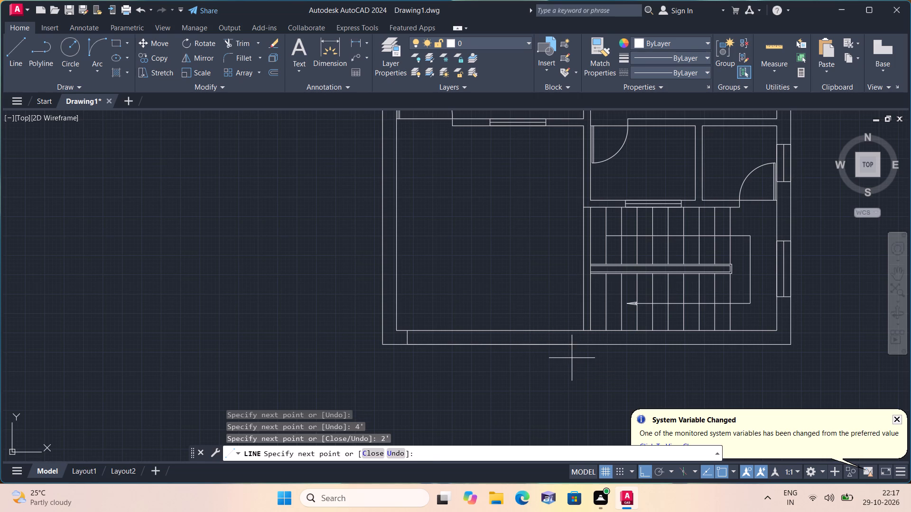
pyautogui.click(516, 330)
pyautogui.press('space')
# Trim the inner and outer wall lines between the two jambs to open the bottom wall.
pyautogui.write('trim')
pyautogui.press('space')
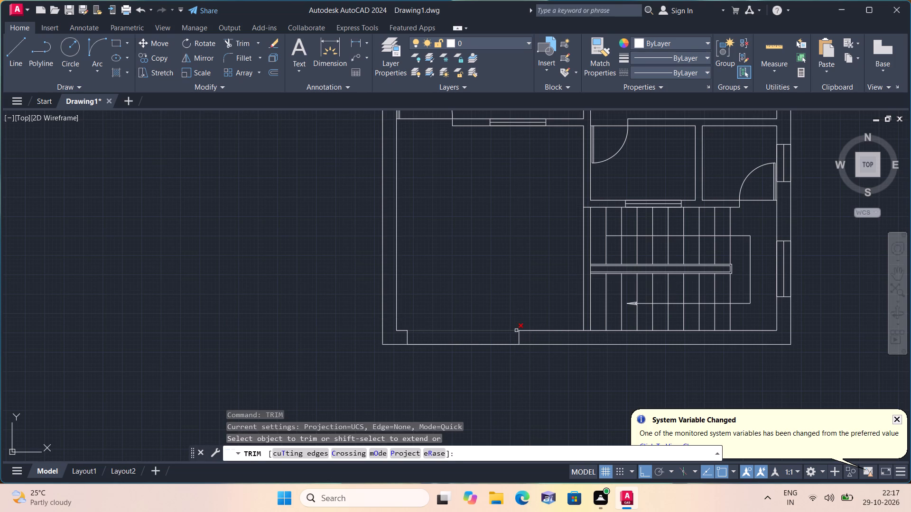
pyautogui.moveTo(448, 297); pyautogui.dragTo(431, 396)
pyautogui.moveTo(491, 322); pyautogui.dragTo(503, 379)
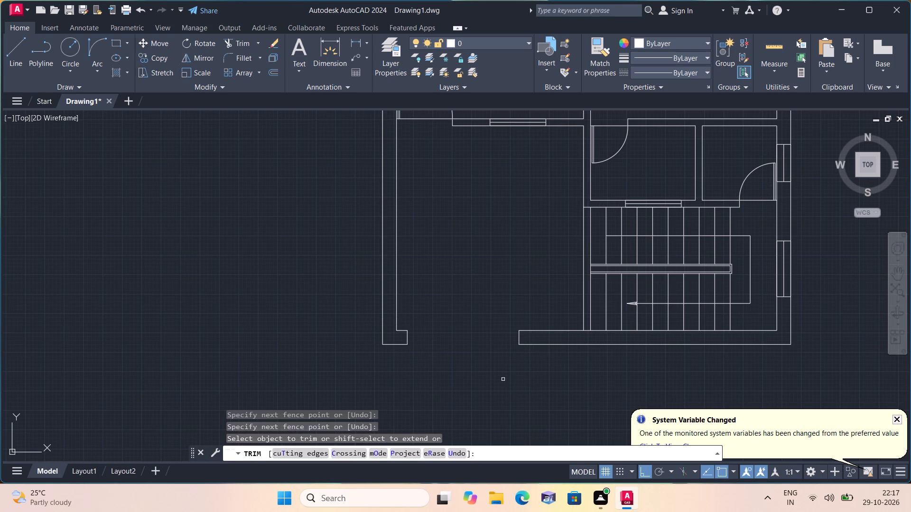
pyautogui.press('space')
# Draw a line across the opening along the outer wall face and a short line outward from its midpoint.
pyautogui.write('l')
pyautogui.press('space')
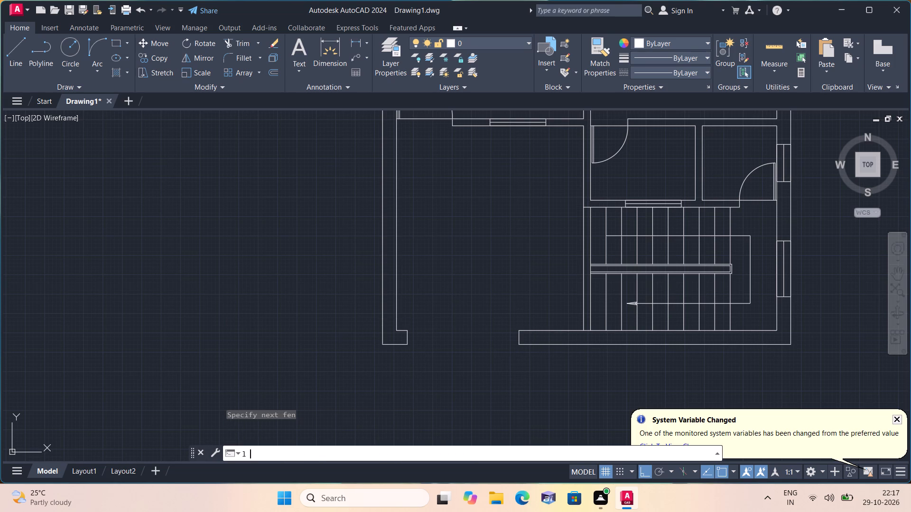
pyautogui.click(516, 344)
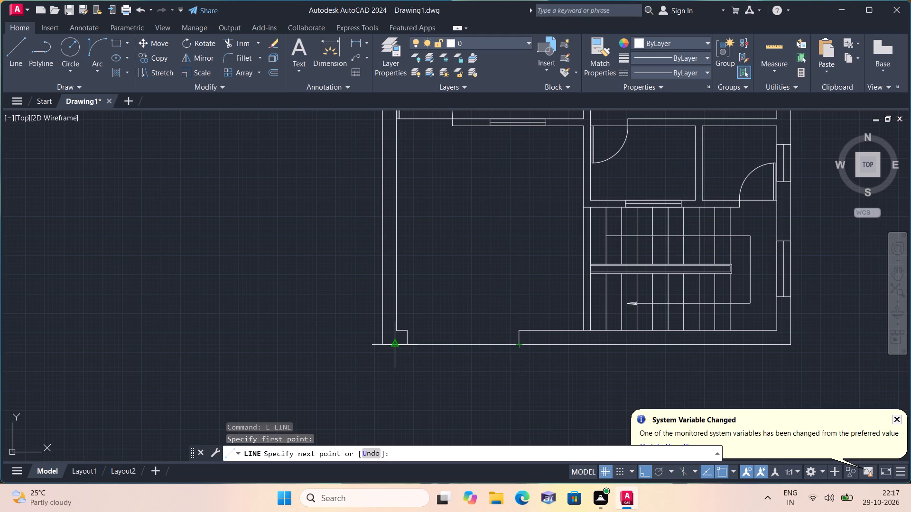
pyautogui.click(409, 344)
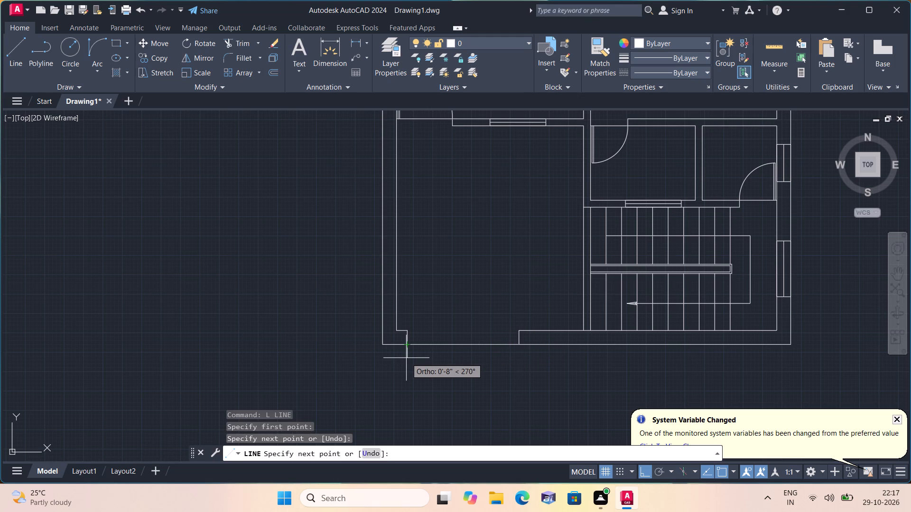
pyautogui.press('space')
pyautogui.press('space')
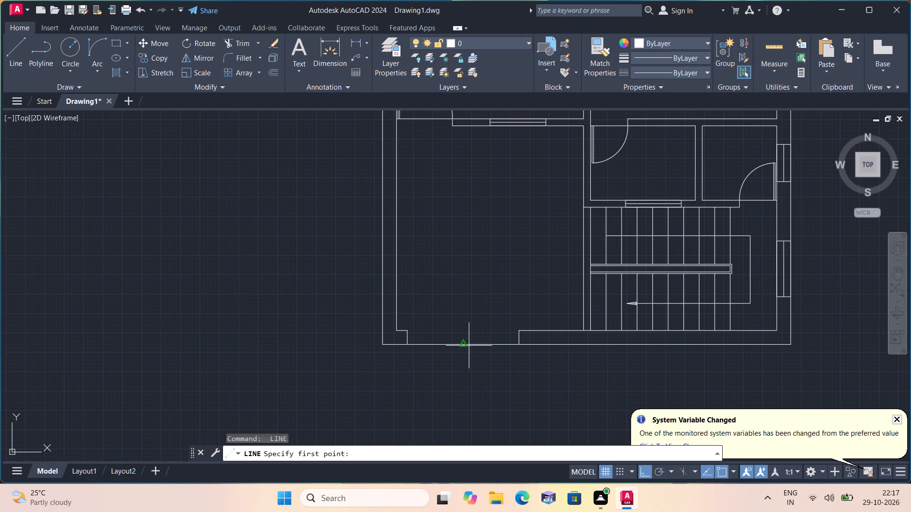
pyautogui.click(463, 344)
pyautogui.click(464, 362)
pyautogui.press('space')
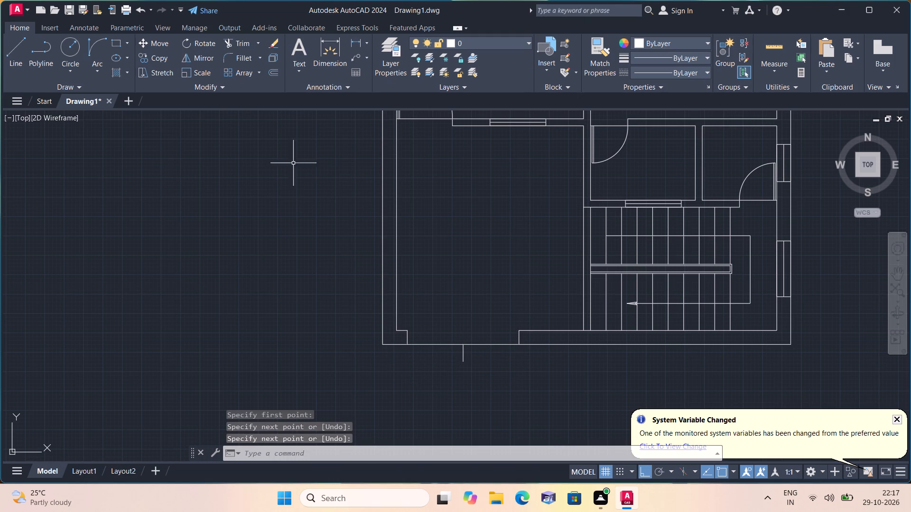
# Measure the distance from the opening's left jamb to its midpoint with a linear dimension, without placing it.
pyautogui.click(364, 38)
pyautogui.click(377, 65)
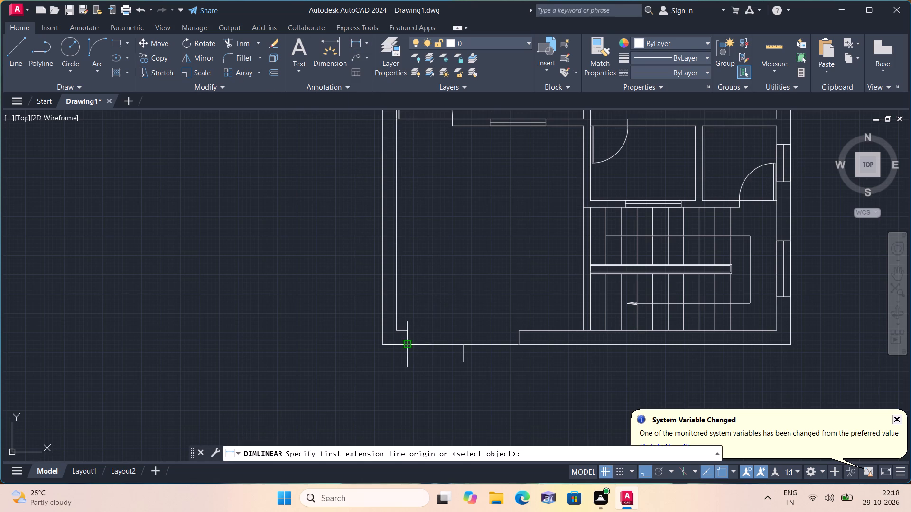
pyautogui.moveTo(408, 347); pyautogui.dragTo(413, 347)
pyautogui.click(463, 344)
pyautogui.scroll(2, 451, 349)
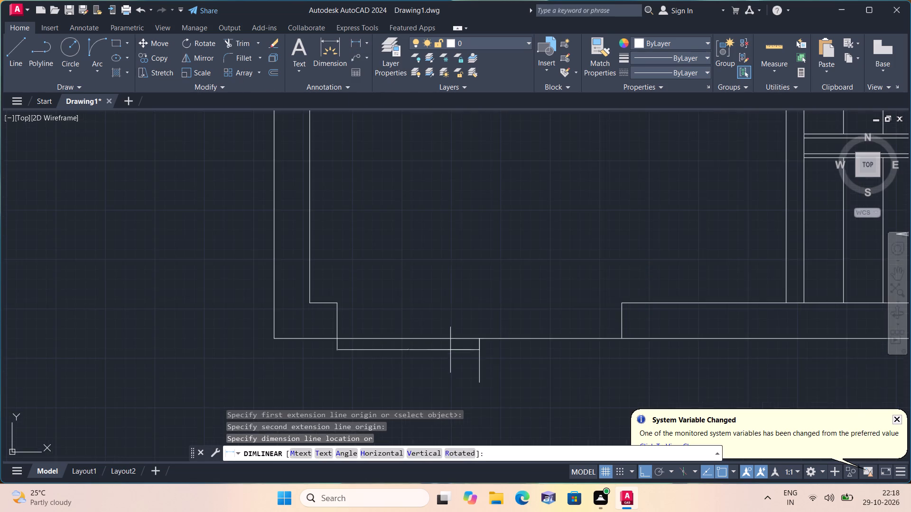
pyautogui.scroll(3, 446, 351)
pyautogui.scroll(2, 344, 341)
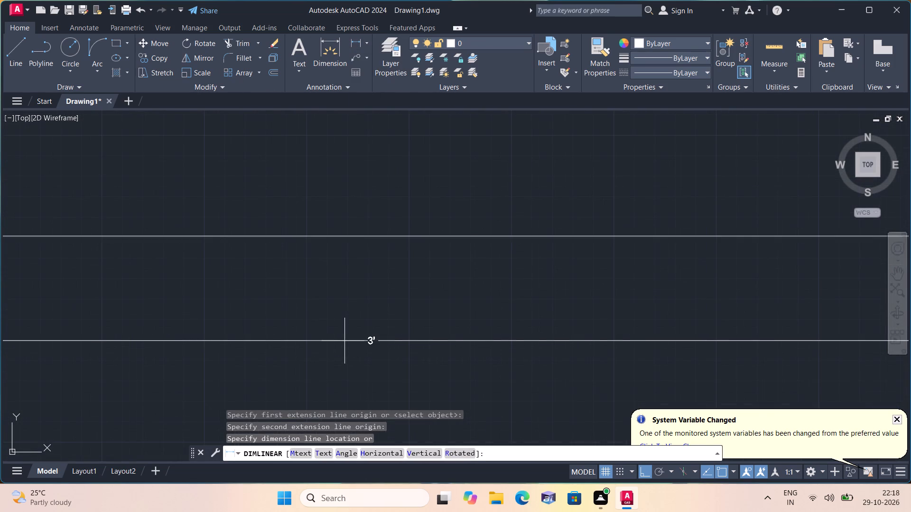
pyautogui.press('space')
# Draw a 3' door-leaf line outward from the outer corner of each jamb, perpendicular to the bottom wall.
pyautogui.scroll(-5, 346, 339)
pyautogui.scroll(-3, 400, 232)
pyautogui.press('l')
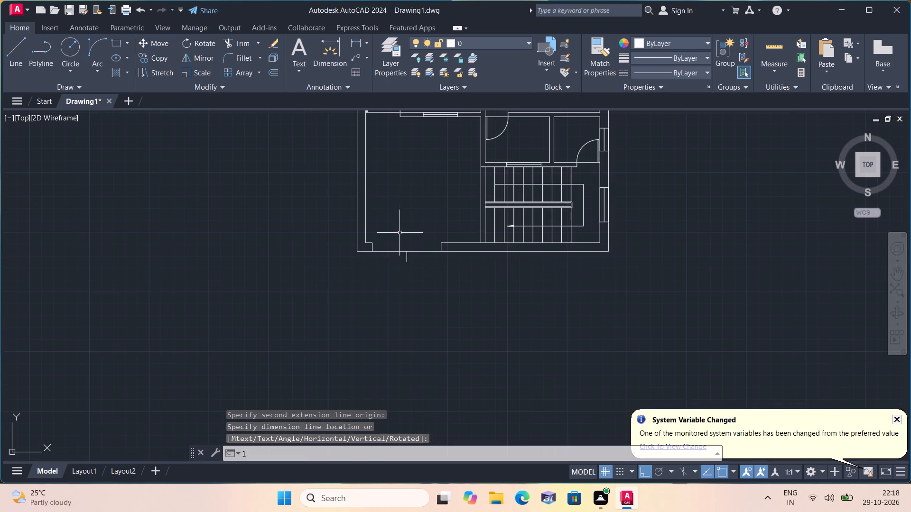
pyautogui.press('space')
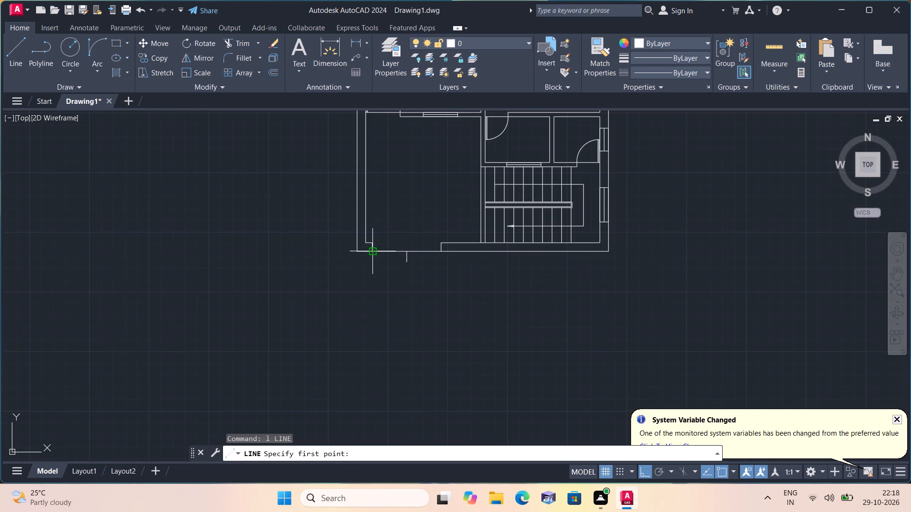
pyautogui.click(372, 252)
pyautogui.write("3'")
pyautogui.press('space')
pyautogui.press('space')
pyautogui.press('space')
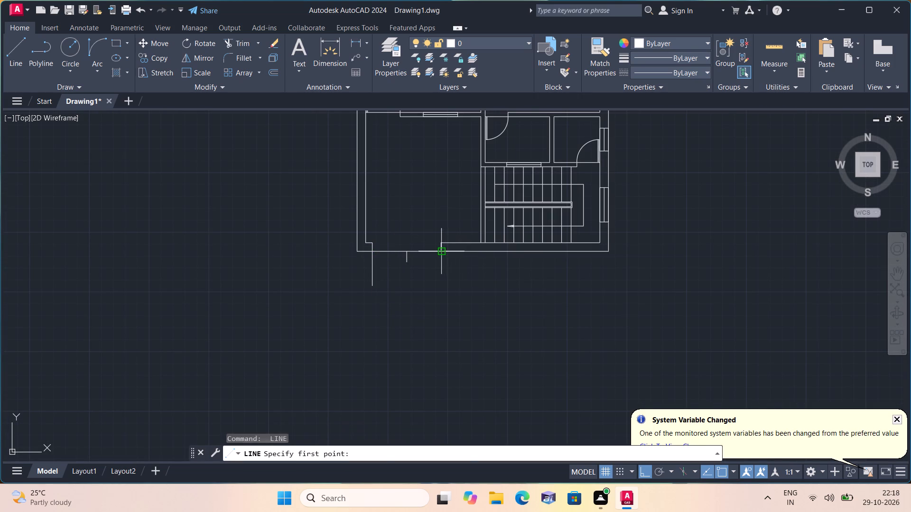
pyautogui.click(441, 253)
pyautogui.write("3'")
pyautogui.press('space')
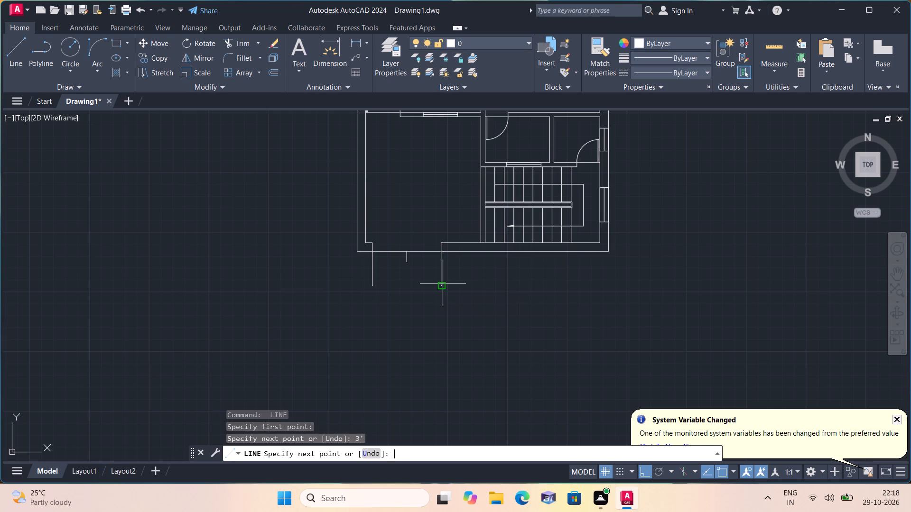
pyautogui.press('space')
# Draw the left leaf's swing with a Start, End, Direction arc from the leaf's outer end to the opening's midpoint.
pyautogui.click(98, 73)
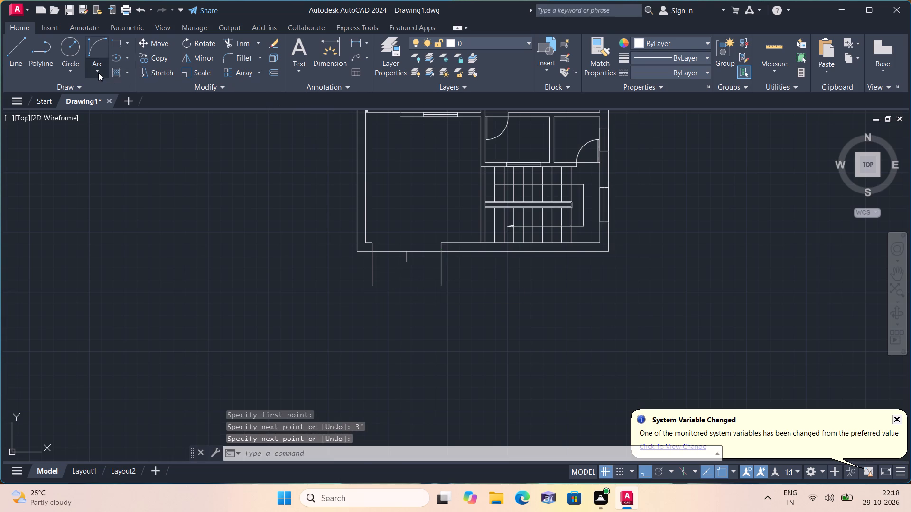
pyautogui.click(129, 214)
pyautogui.scroll(1, 381, 295)
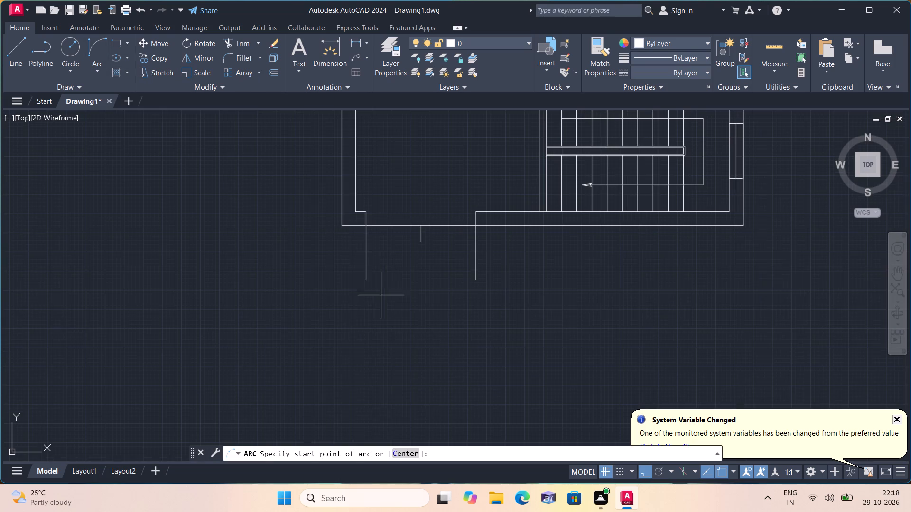
pyautogui.click(365, 281)
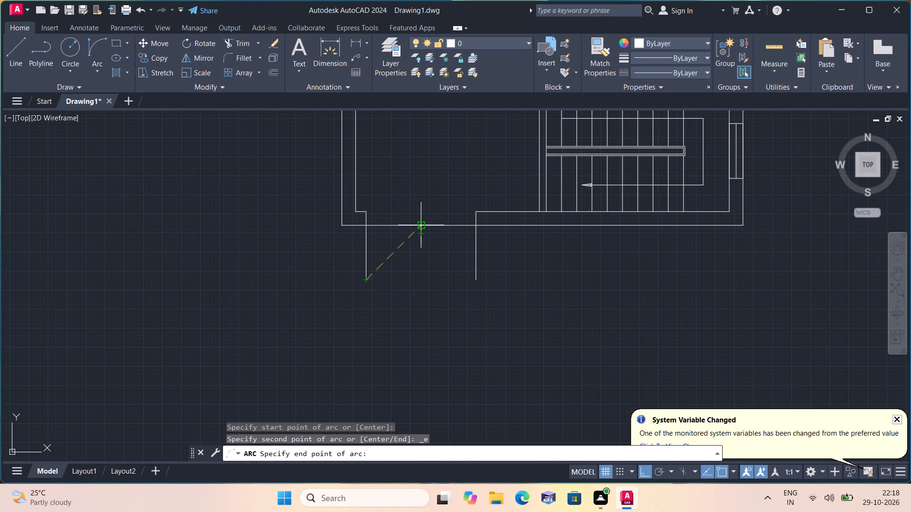
pyautogui.click(422, 224)
pyautogui.click(429, 239)
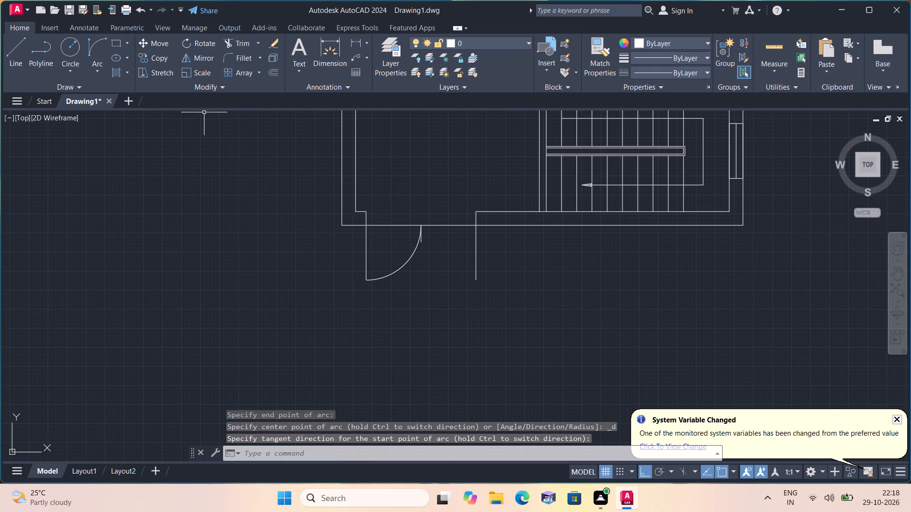
# Draw the right leaf's swing with a Start, End, Direction arc from the leaf's outer end to the opening's midpoint.
pyautogui.click(93, 67)
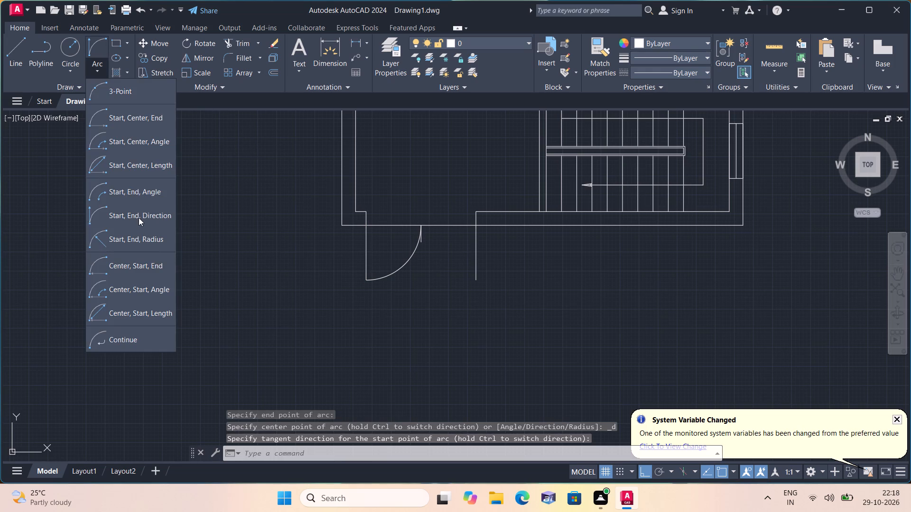
pyautogui.click(139, 215)
pyautogui.click(474, 280)
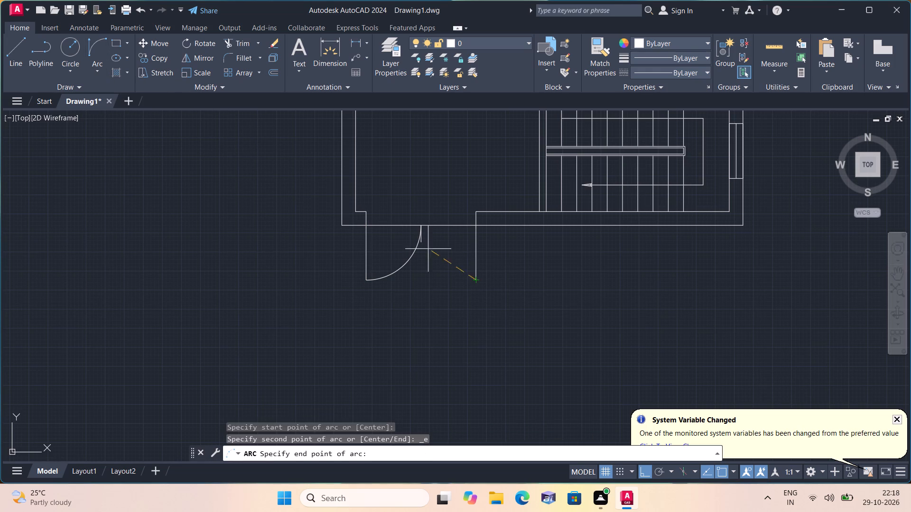
pyautogui.scroll(2, 419, 232)
pyautogui.click(422, 213)
pyautogui.click(417, 318)
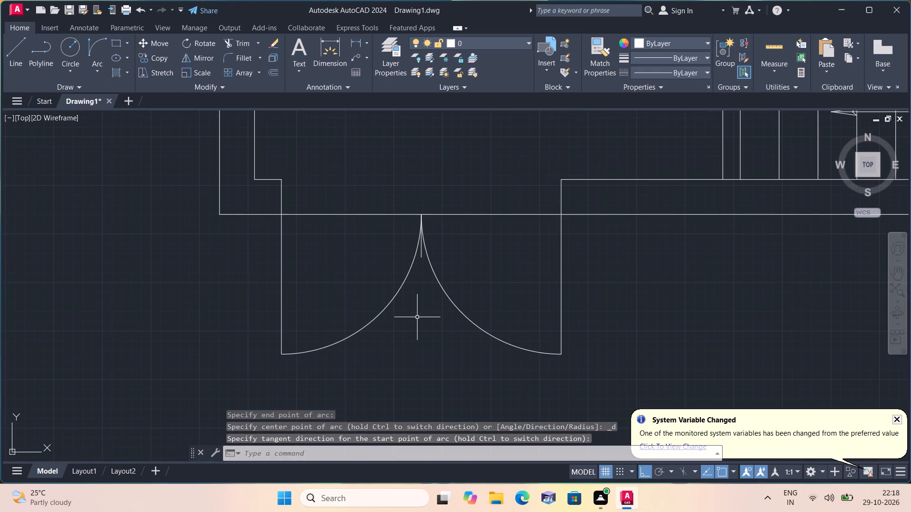
# Trim away the short line projecting outward from the opening's midpoint between the two swing arcs.
pyautogui.scroll(-2, 420, 320)
pyautogui.press('space')
pyautogui.write('trim')
pyautogui.press('space')
pyautogui.scroll(3, 426, 297)
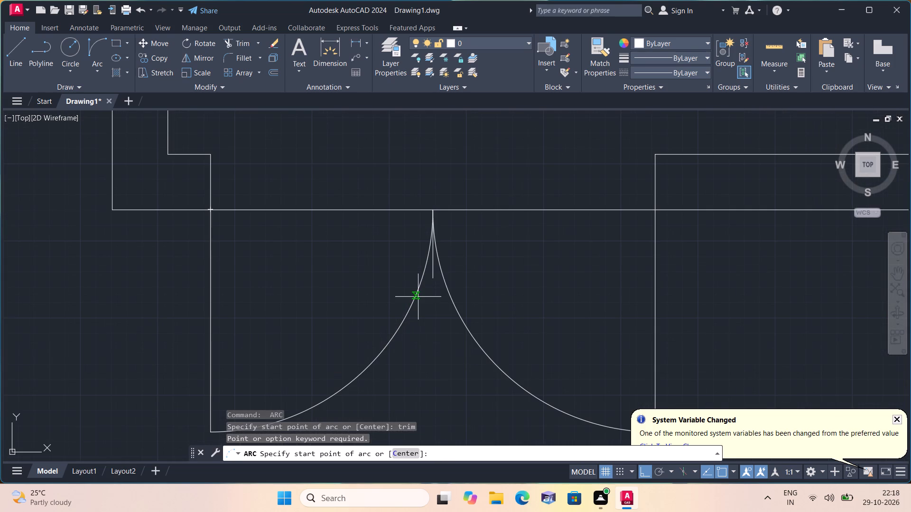
pyautogui.press('Escape')
pyautogui.write('trim')
pyautogui.press('space')
pyautogui.click(432, 268)
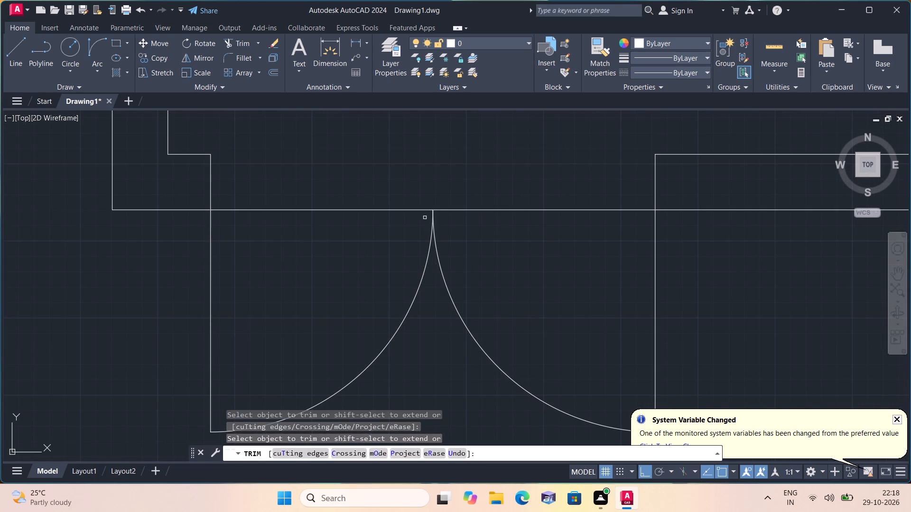
pyautogui.click(427, 217)
pyautogui.click(375, 227)
pyautogui.scroll(-1, 375, 227)
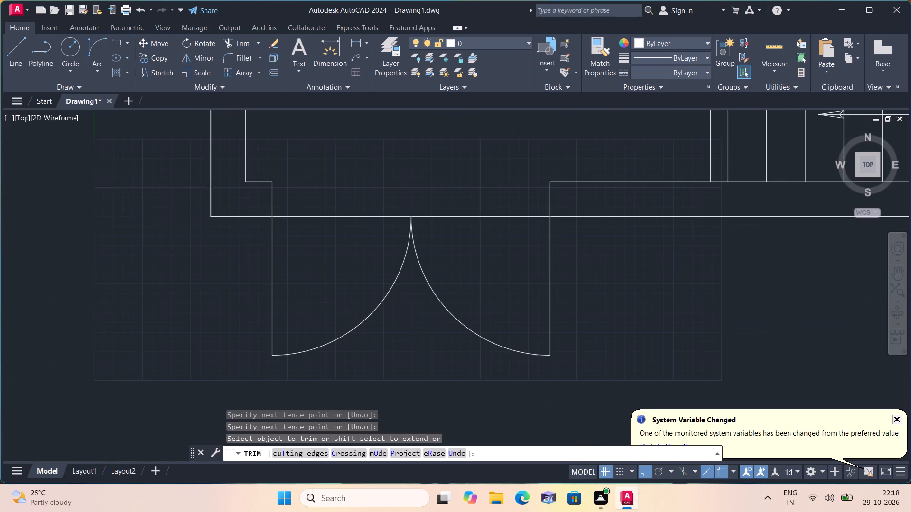
pyautogui.scroll(-1, 375, 227)
pyautogui.press('space')
# Offset the left door-leaf line 1" toward the inside of the opening.
pyautogui.scroll(-1, 370, 229)
pyautogui.write('off')
pyautogui.press('space')
pyautogui.write('1"')
pyautogui.press('space')
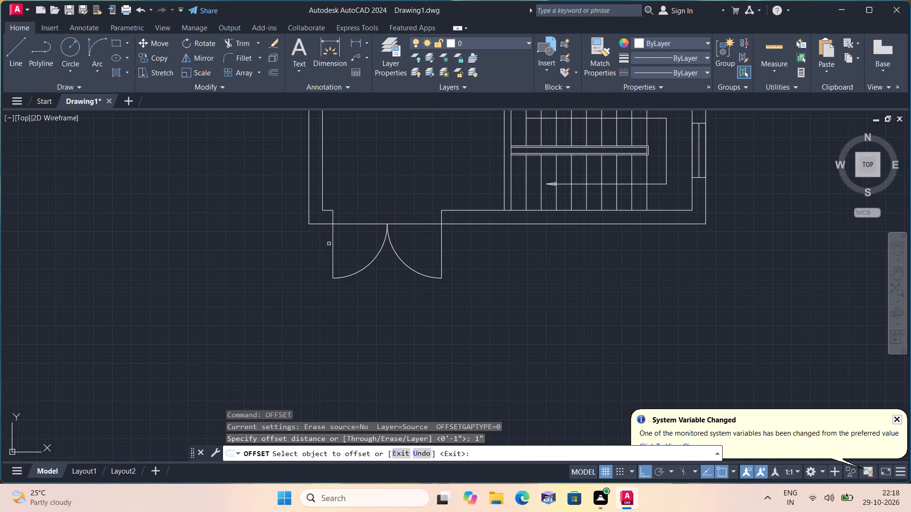
pyautogui.click(334, 246)
pyautogui.click(351, 249)
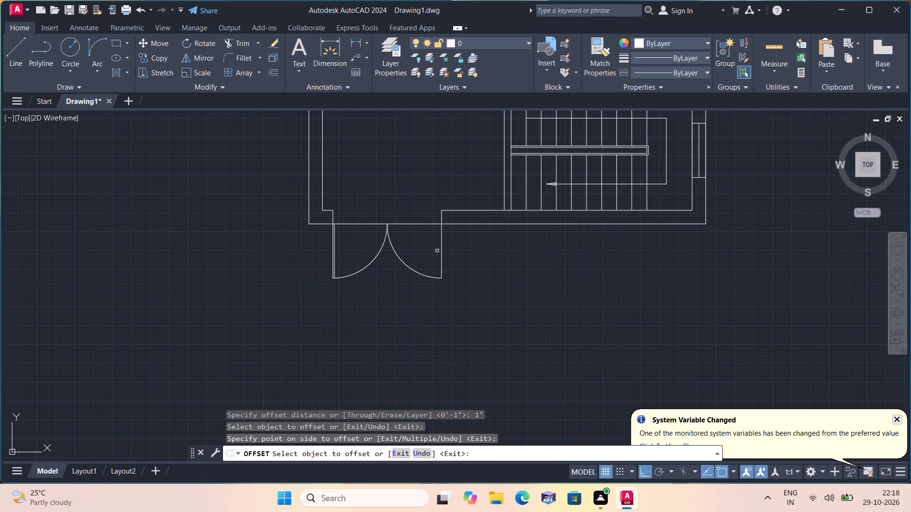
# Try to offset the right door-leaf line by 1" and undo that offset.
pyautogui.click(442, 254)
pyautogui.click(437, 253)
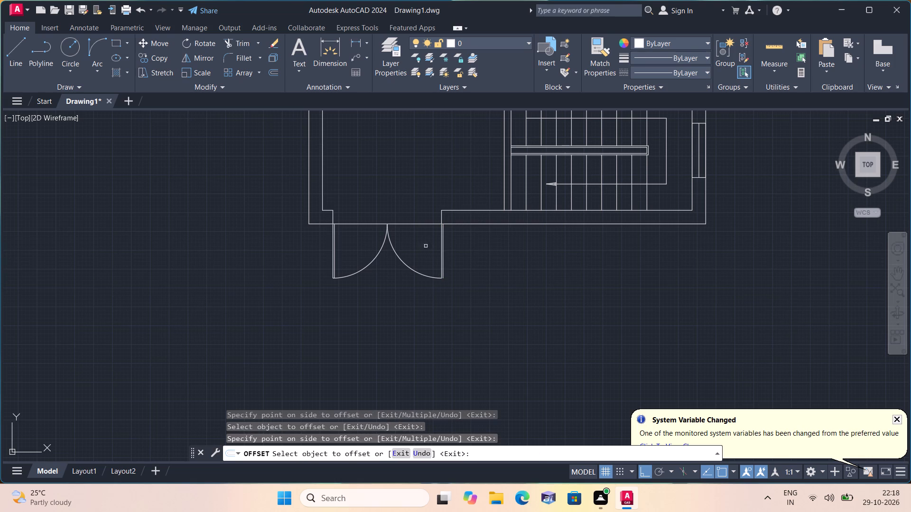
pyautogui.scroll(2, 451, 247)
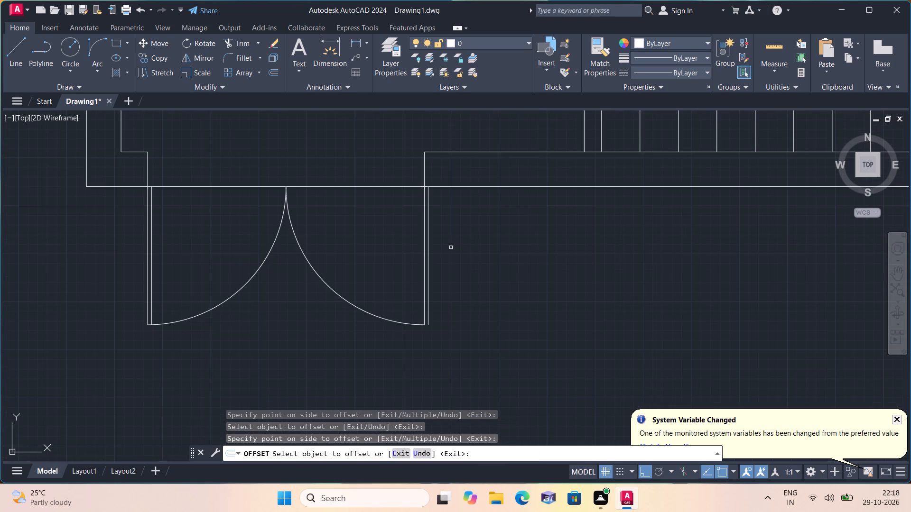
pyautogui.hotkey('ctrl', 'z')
# Offset the right door-leaf line 1" toward the opening's centre.
pyautogui.click(427, 241)
pyautogui.click(421, 248)
pyautogui.click(424, 251)
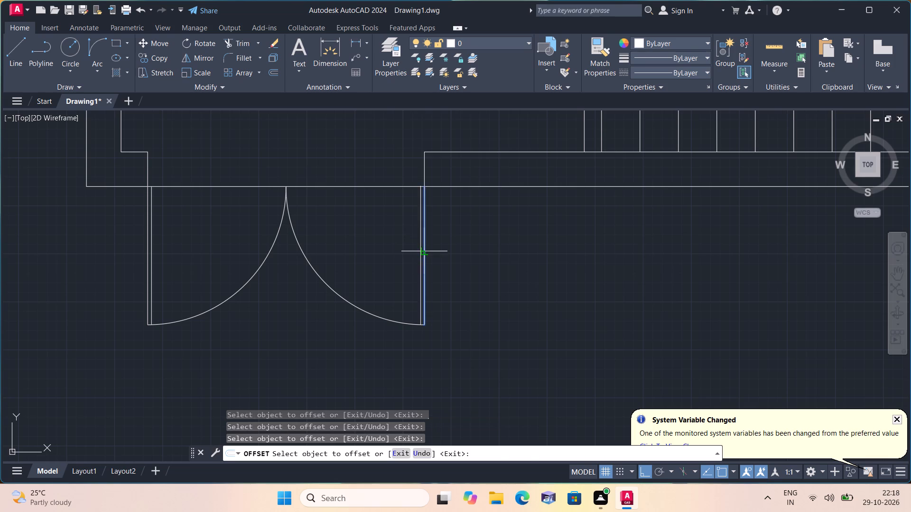
pyautogui.click(396, 236)
pyautogui.press('Escape')
# Place a linear dimension across the plan's full width, about 1'-9" above the top outer wall.
pyautogui.scroll(-2, 396, 236)
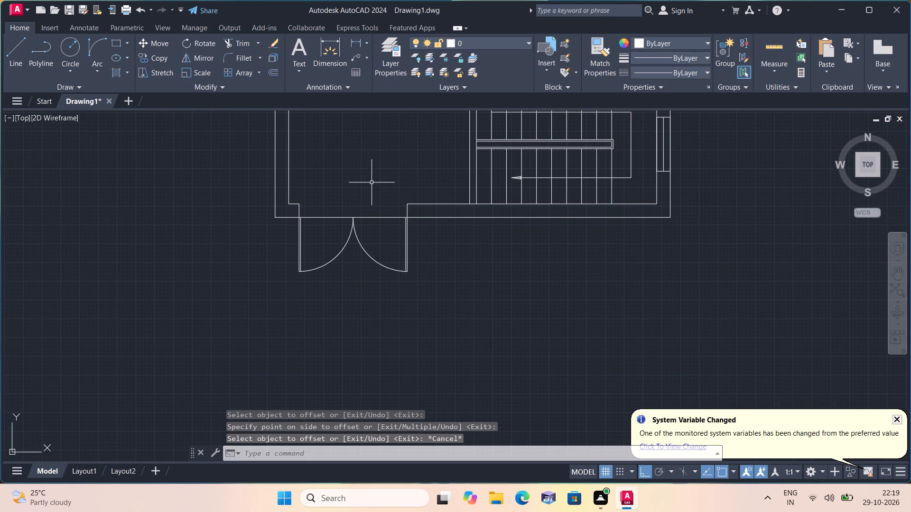
pyautogui.moveTo(336, 190); pyautogui.dragTo(447, 237, button='middle')
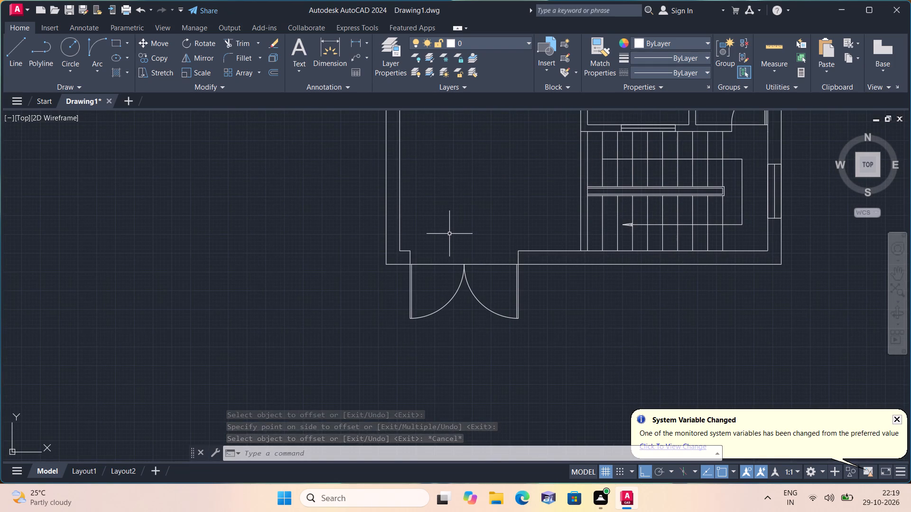
pyautogui.scroll(-1, 449, 234)
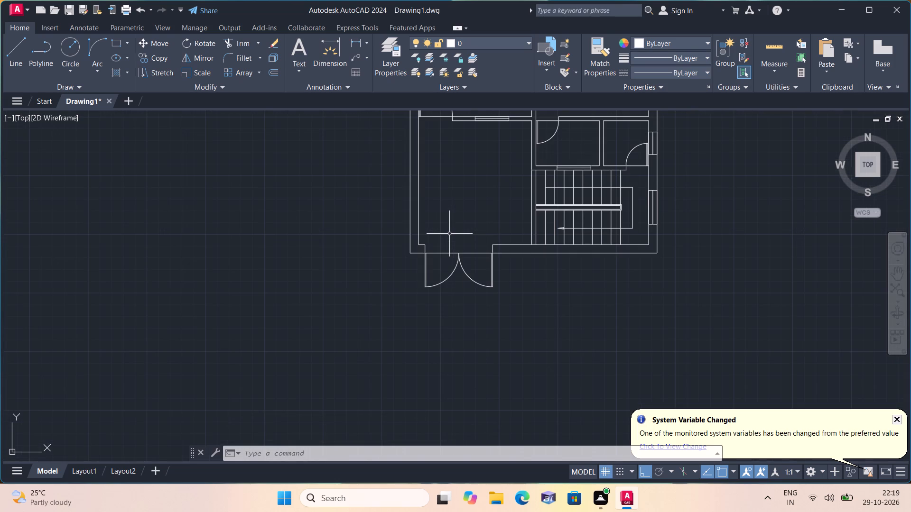
pyautogui.moveTo(425, 160); pyautogui.dragTo(429, 256, button='middle')
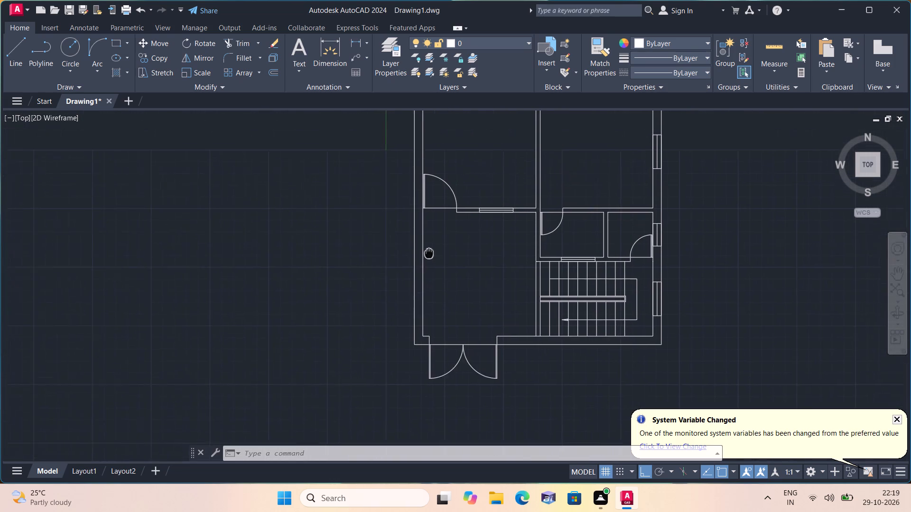
pyautogui.moveTo(429, 256); pyautogui.dragTo(432, 270, button='middle')
pyautogui.moveTo(483, 168); pyautogui.dragTo(417, 238, button='middle')
pyautogui.scroll(-2, 412, 242)
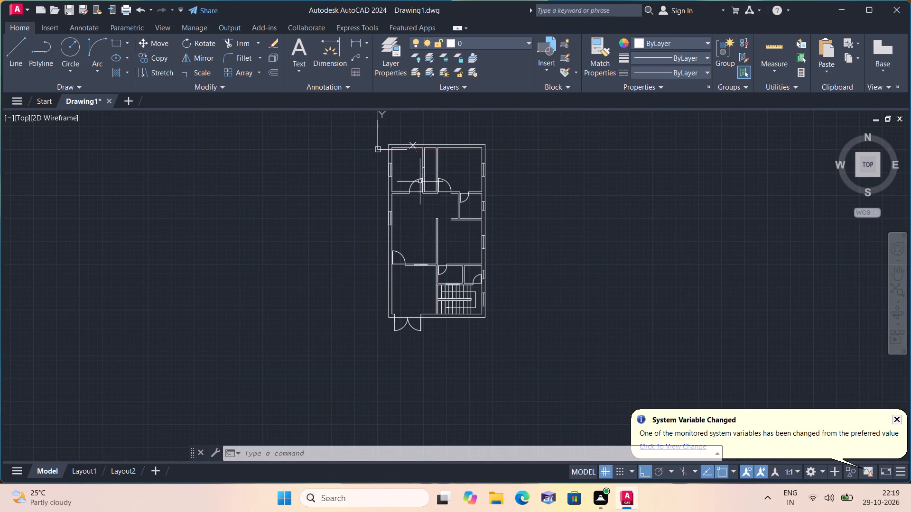
pyautogui.click(352, 38)
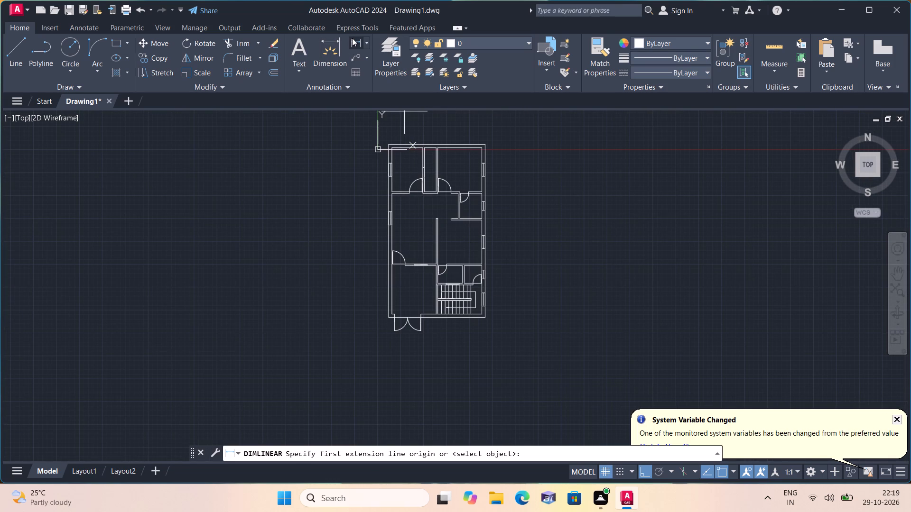
pyautogui.scroll(2, 384, 151)
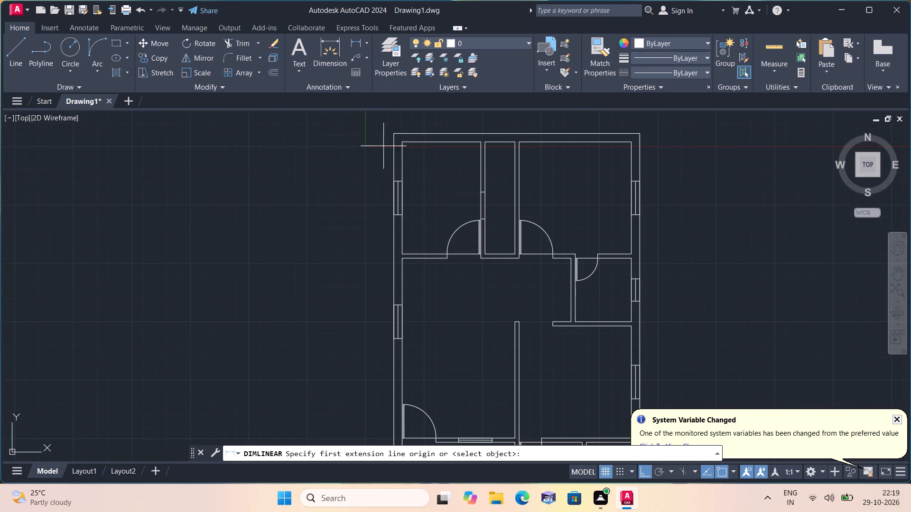
pyautogui.click(395, 133)
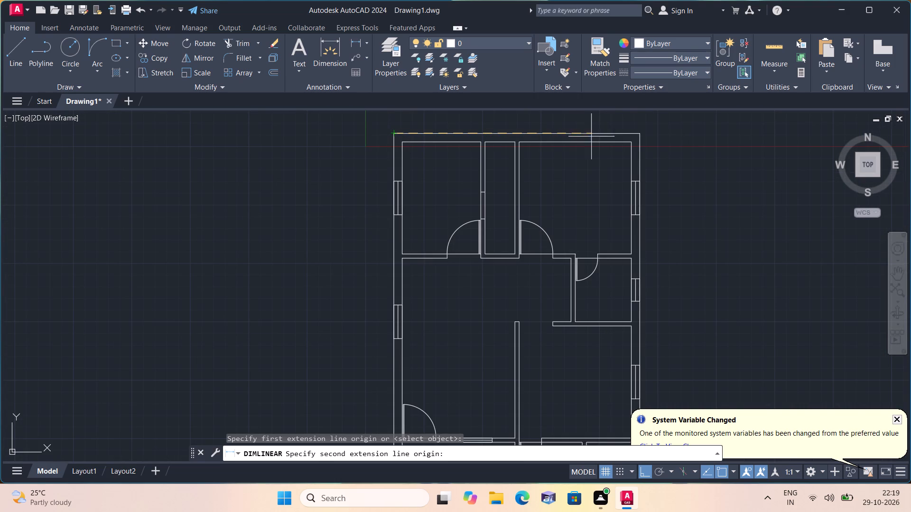
pyautogui.click(642, 134)
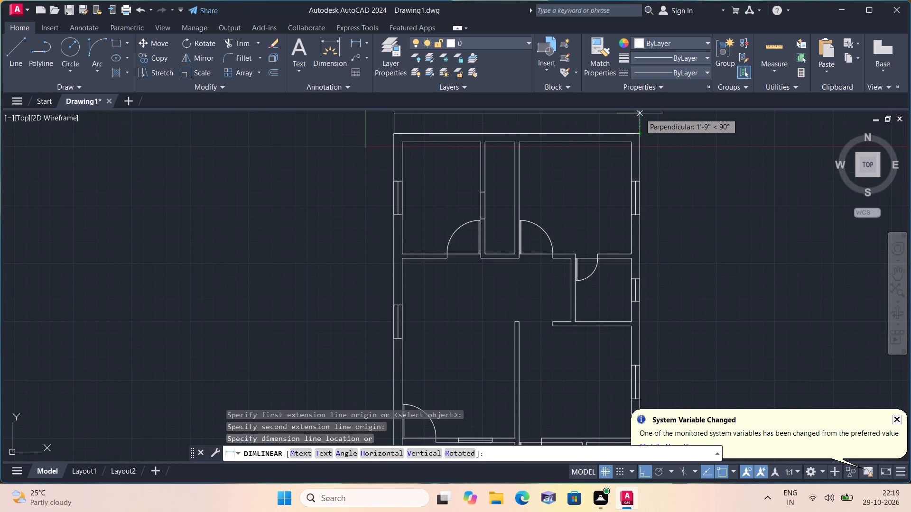
pyautogui.click(640, 113)
# Place a vertical linear dimension just outside the left outer wall, from its top corner to its bottom corner.
pyautogui.click(361, 40)
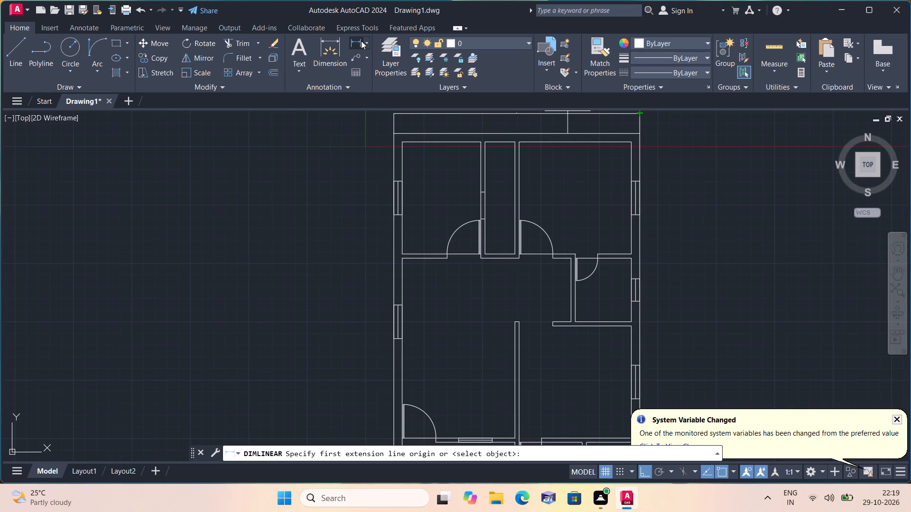
pyautogui.click(393, 132)
pyautogui.moveTo(389, 232); pyautogui.dragTo(390, 218, button='middle')
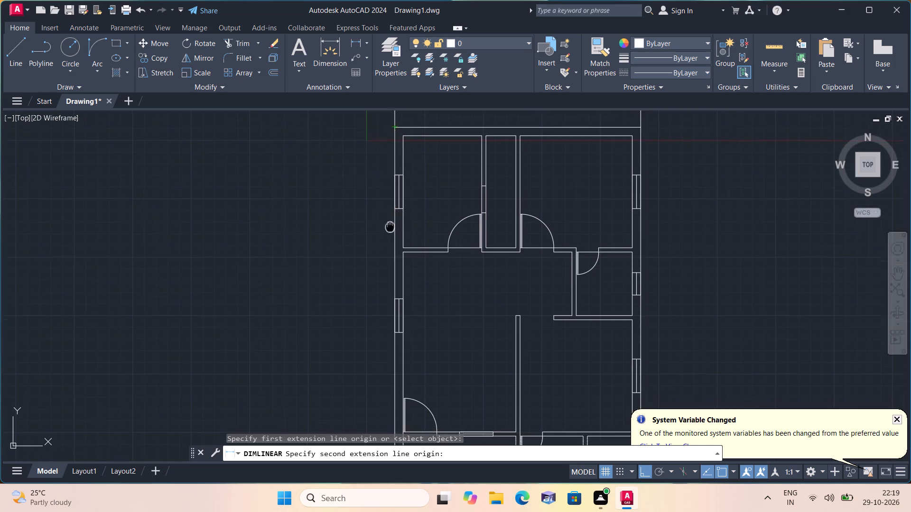
pyautogui.moveTo(390, 218); pyautogui.dragTo(406, 135, button='middle')
pyautogui.scroll(-2, 409, 128)
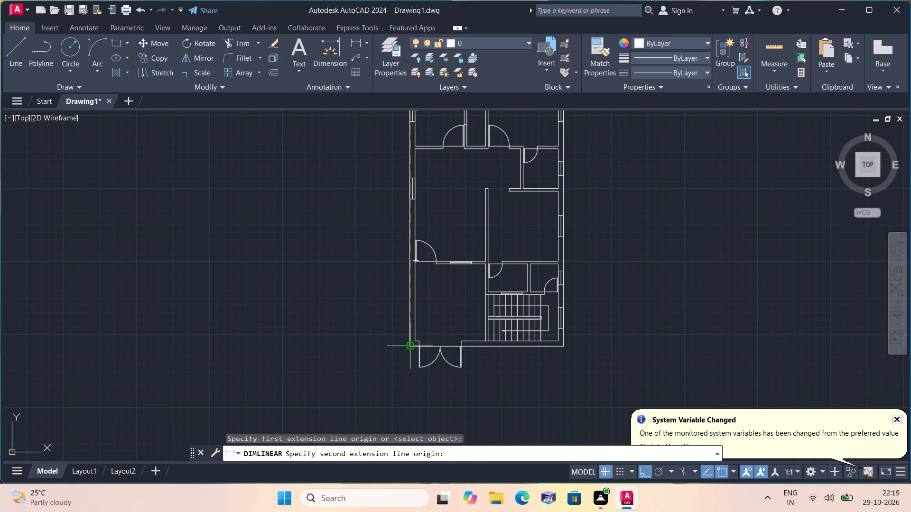
pyautogui.click(409, 345)
pyautogui.click(400, 345)
# Select the left wall's dimension together with all similar dimensions and set their text height to 6".
pyautogui.scroll(3, 399, 346)
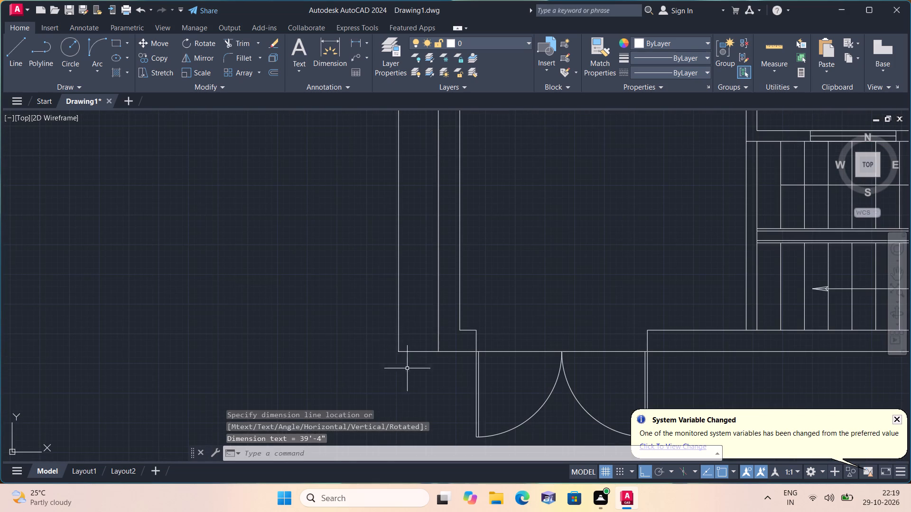
pyautogui.moveTo(422, 369); pyautogui.dragTo(412, 359)
pyautogui.click(348, 311)
pyautogui.rightClick(346, 306)
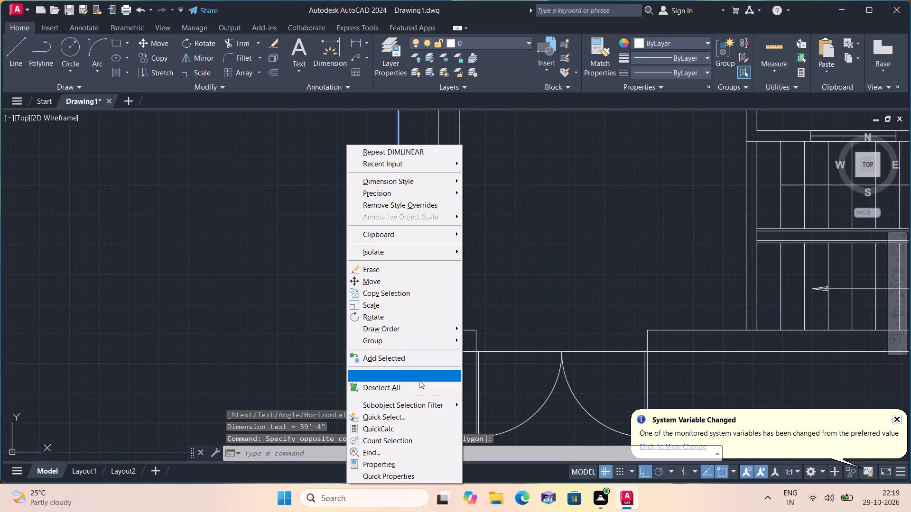
pyautogui.click(419, 380)
pyautogui.rightClick(419, 381)
pyautogui.click(437, 356)
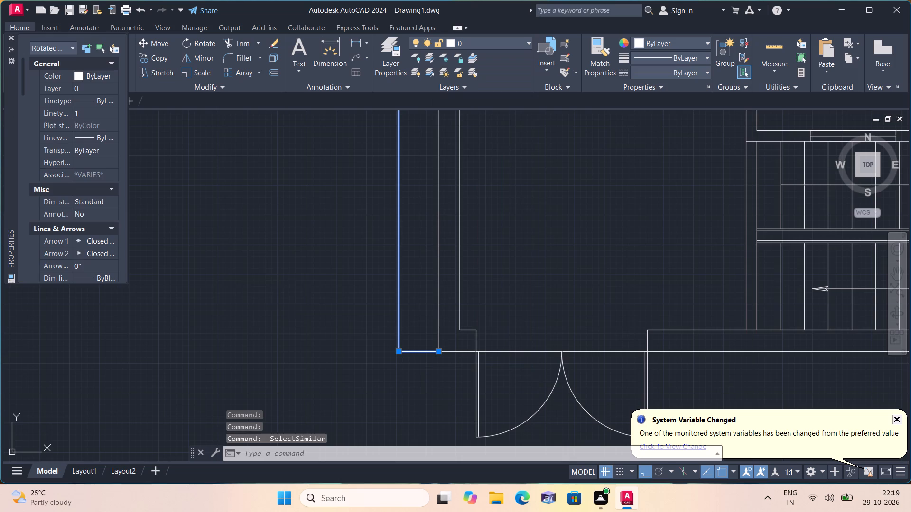
pyautogui.rightClick(195, 245)
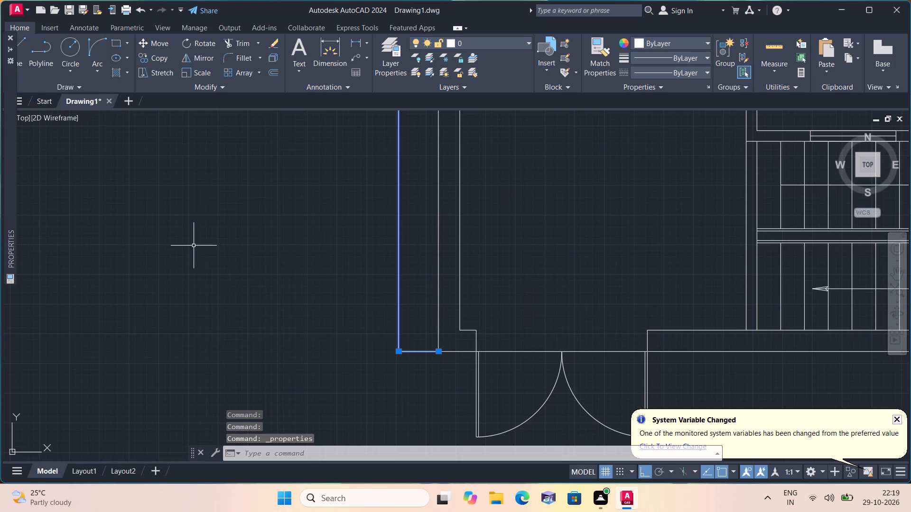
pyautogui.click(242, 464)
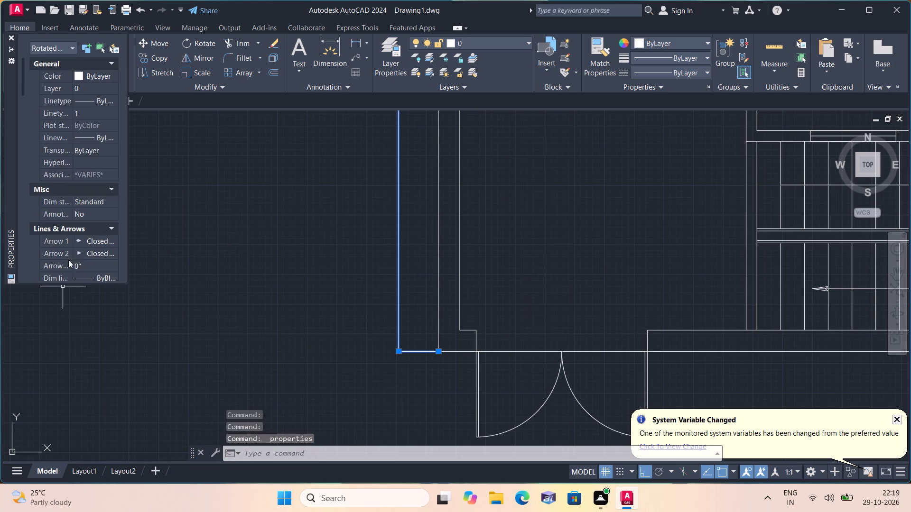
pyautogui.scroll(-5, 75, 229)
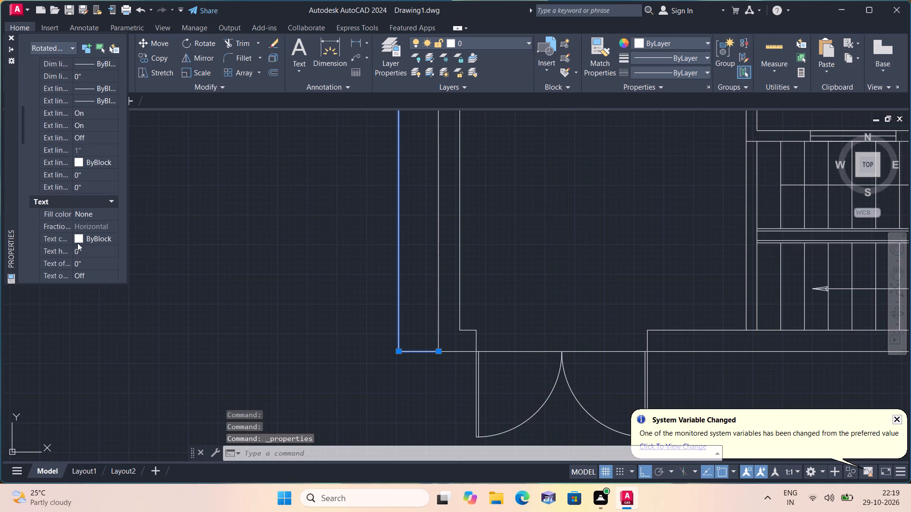
pyautogui.click(83, 248)
pyautogui.press('BackSpace')
pyautogui.press('6')
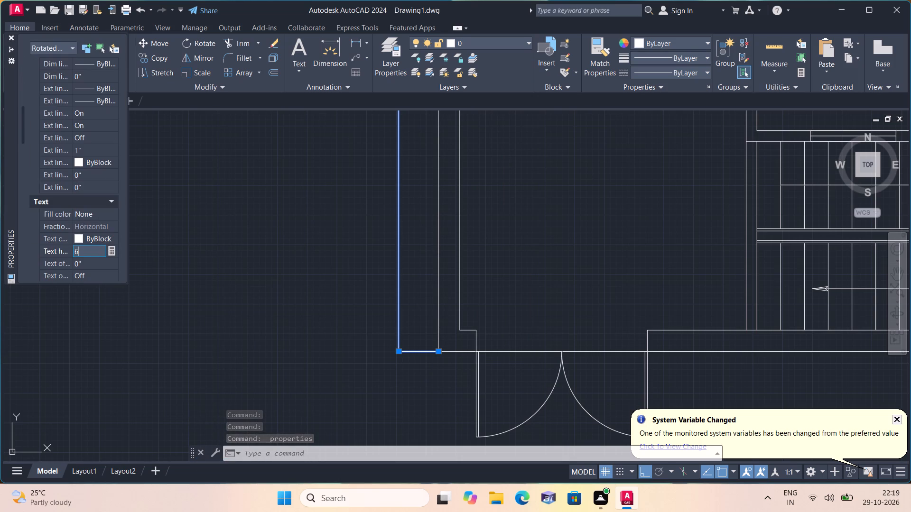
pyautogui.hotkey('shift', '"')
pyautogui.click(203, 196)
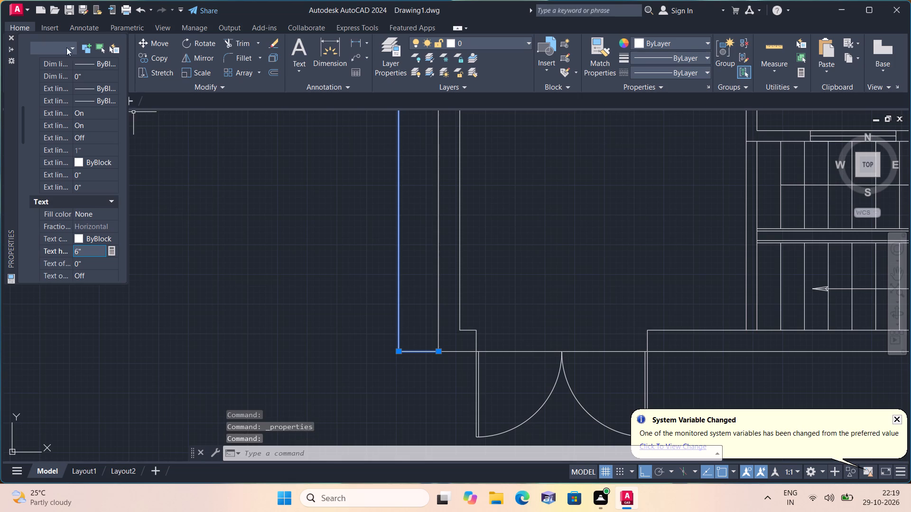
pyautogui.click(14, 35)
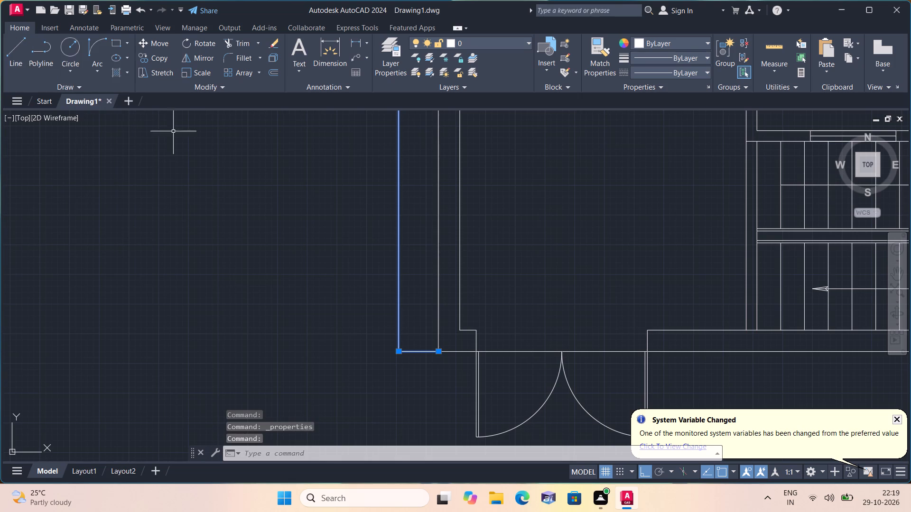
pyautogui.press('Escape')
# Override the text of the vertical dimension along the left outer wall with 40.
pyautogui.scroll(-2, 239, 179)
pyautogui.moveTo(256, 173); pyautogui.dragTo(350, 321, button='middle')
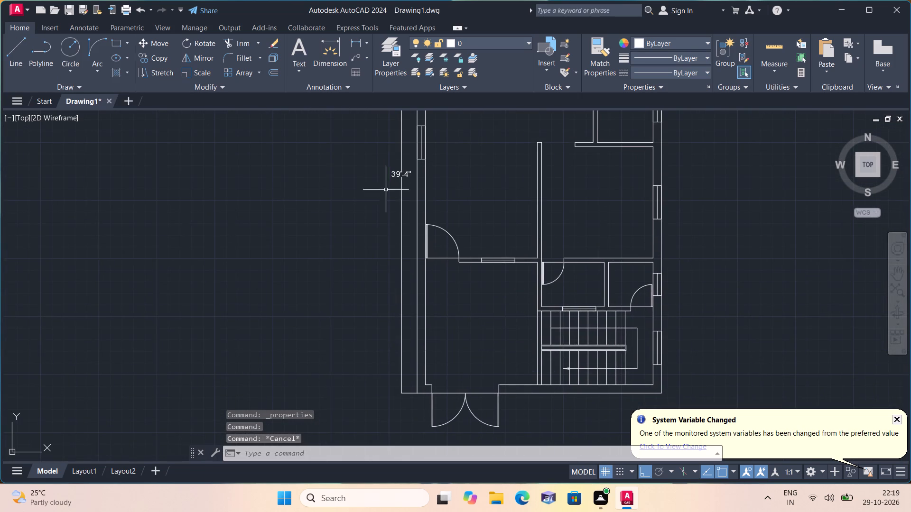
pyautogui.scroll(2, 385, 173)
pyautogui.tripleClick(407, 168)
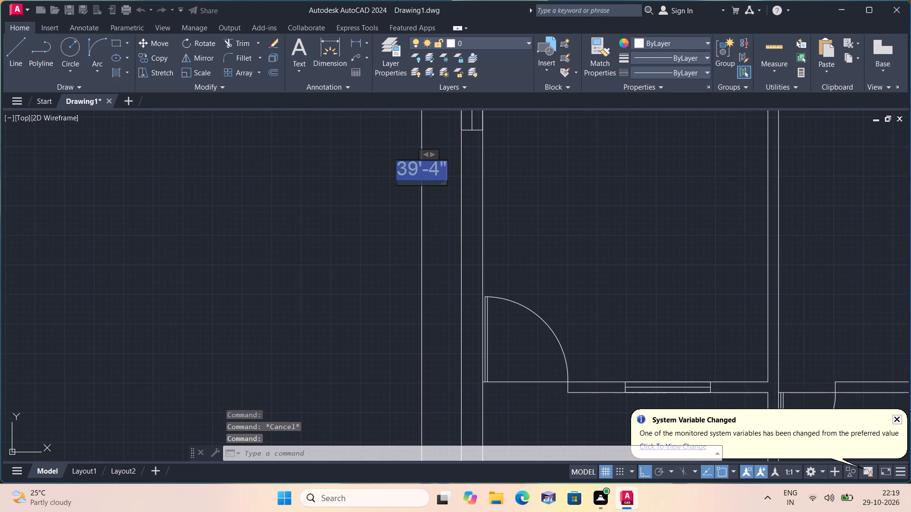
pyautogui.click(424, 168)
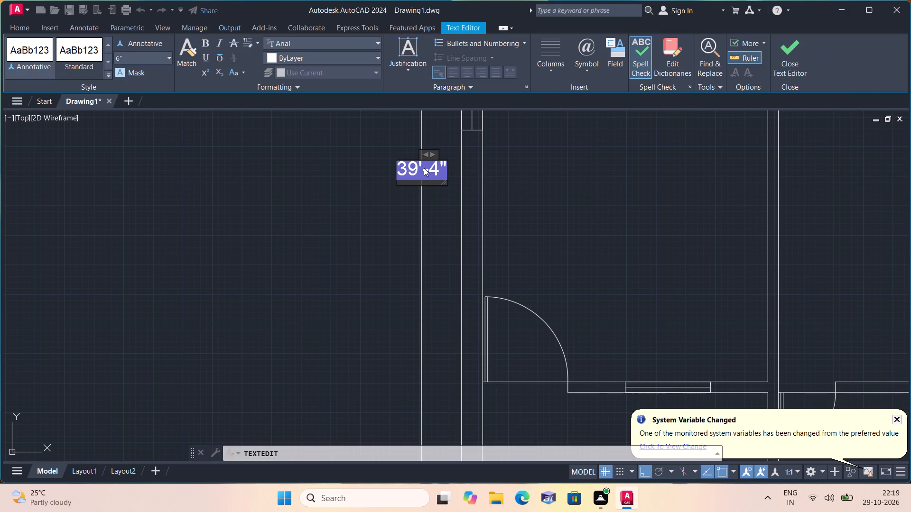
pyautogui.press('BackSpace')
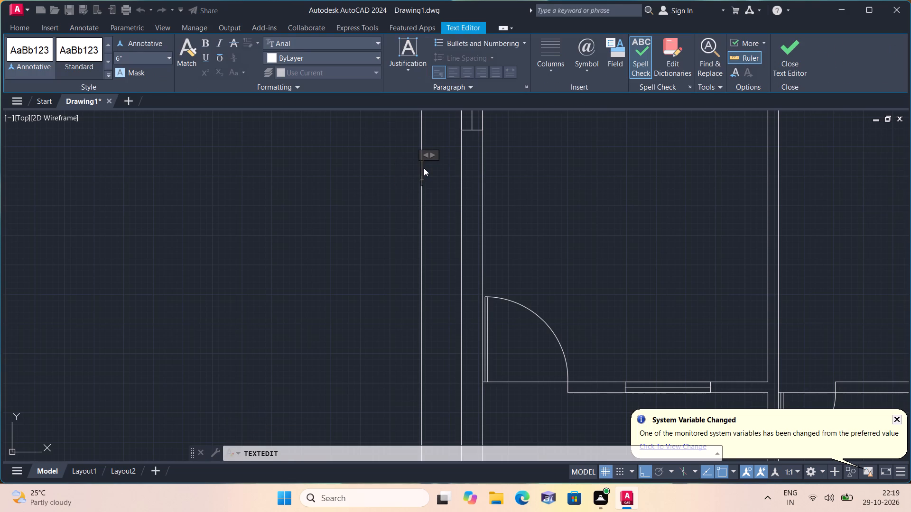
pyautogui.write('40')
pyautogui.click(170, 209)
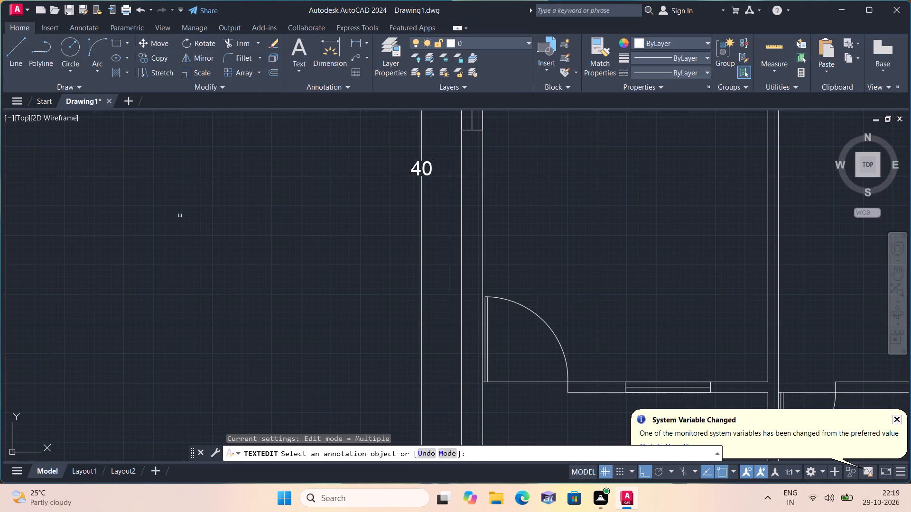
# Override the text of the overall width dimension above the top outer wall with 22'.
pyautogui.scroll(-2, 231, 219)
pyautogui.moveTo(231, 219); pyautogui.dragTo(274, 384, button='middle')
pyautogui.scroll(2, 478, 132)
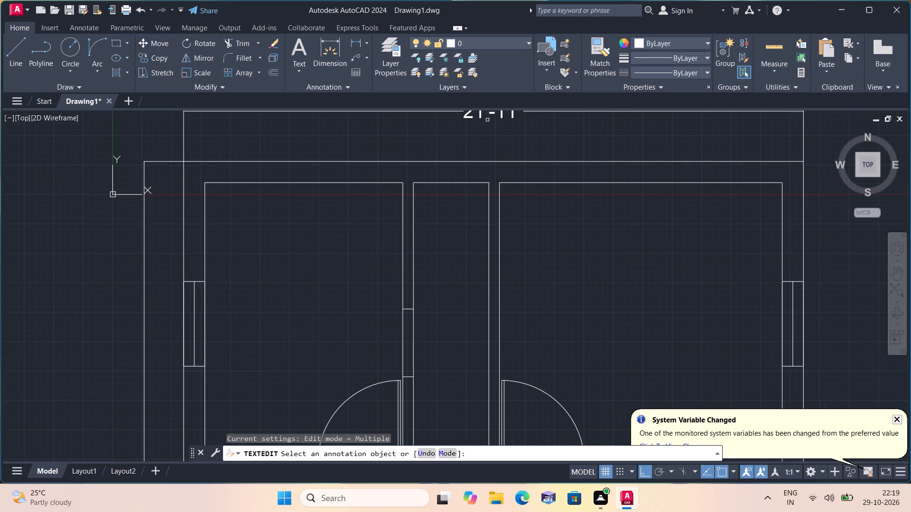
pyautogui.moveTo(484, 140); pyautogui.dragTo(492, 195, button='middle')
pyautogui.tripleClick(492, 168)
pyautogui.doubleClick(491, 164)
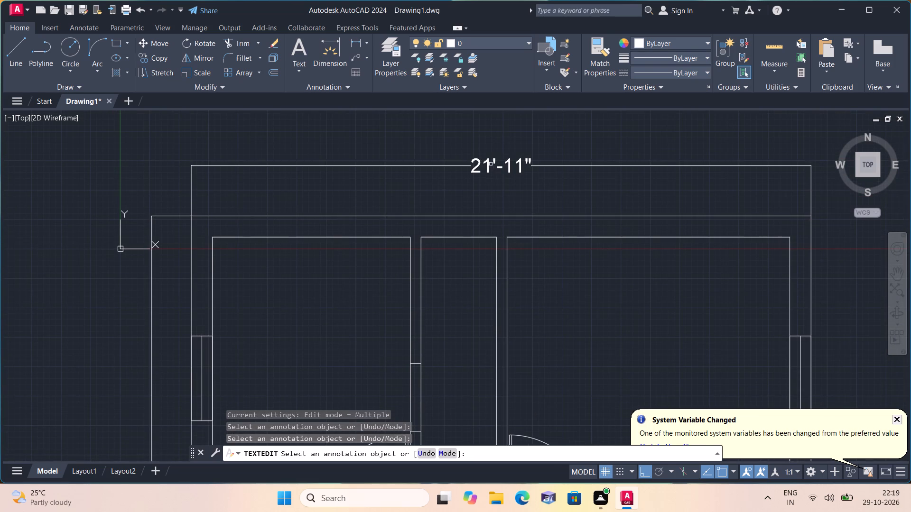
pyautogui.press('BackSpace')
pyautogui.write("22'")
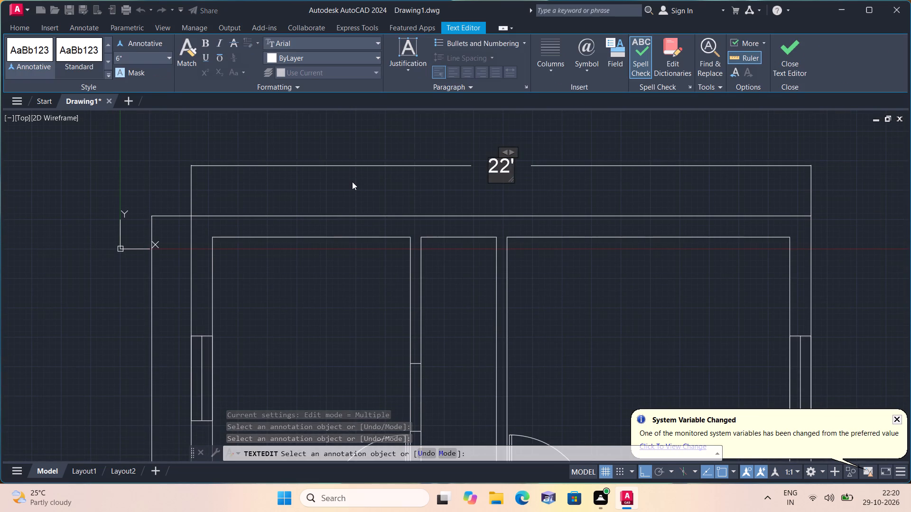
pyautogui.click(351, 190)
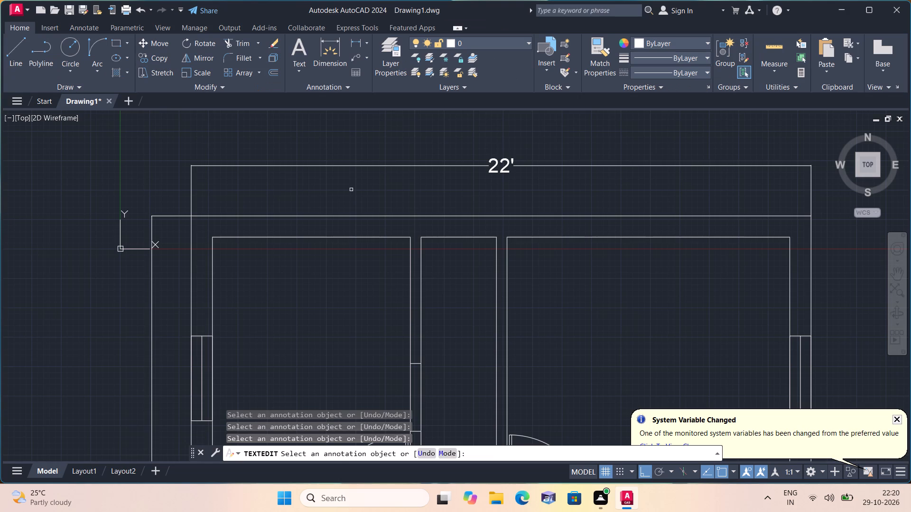
pyautogui.press('Escape')
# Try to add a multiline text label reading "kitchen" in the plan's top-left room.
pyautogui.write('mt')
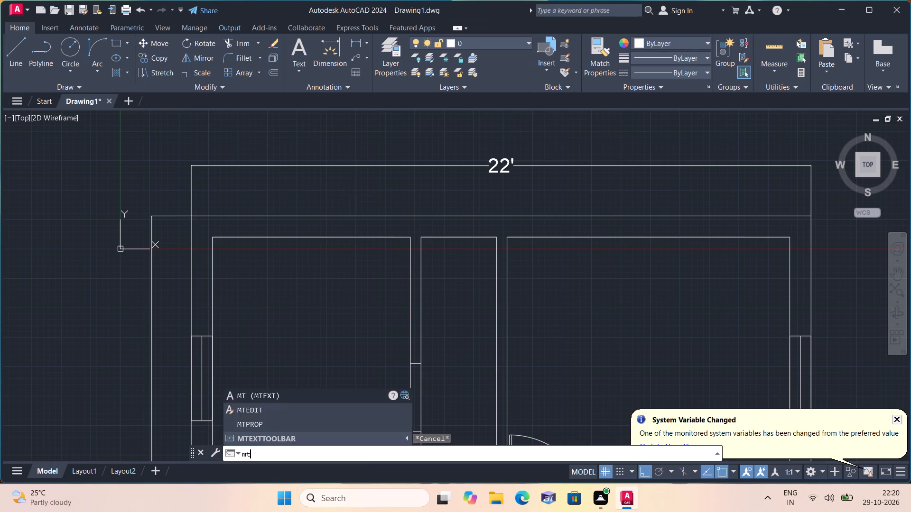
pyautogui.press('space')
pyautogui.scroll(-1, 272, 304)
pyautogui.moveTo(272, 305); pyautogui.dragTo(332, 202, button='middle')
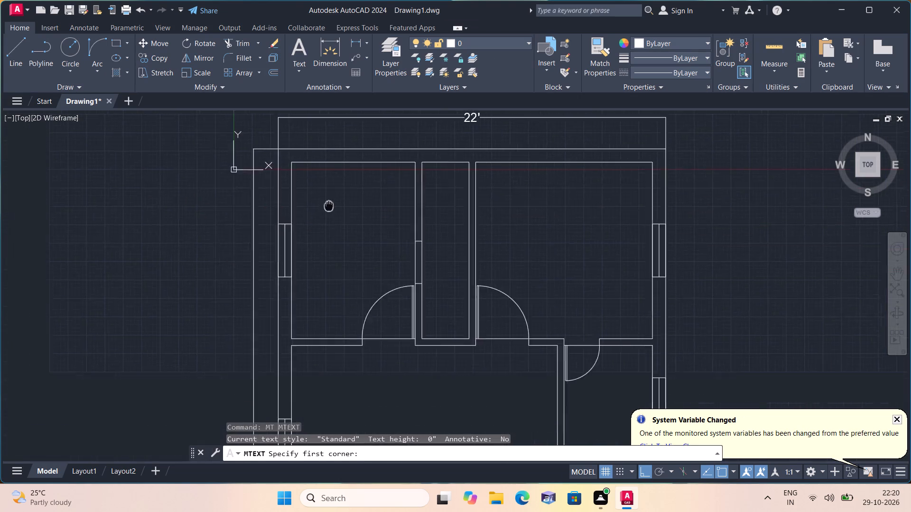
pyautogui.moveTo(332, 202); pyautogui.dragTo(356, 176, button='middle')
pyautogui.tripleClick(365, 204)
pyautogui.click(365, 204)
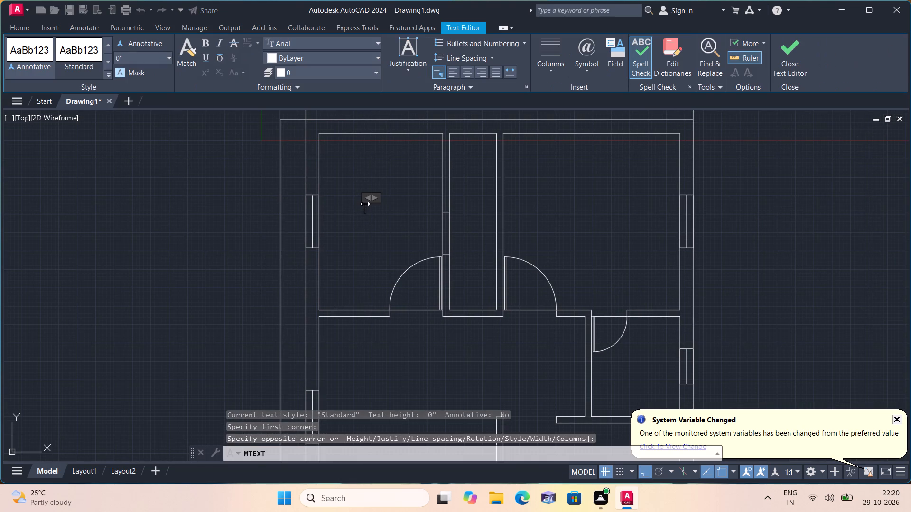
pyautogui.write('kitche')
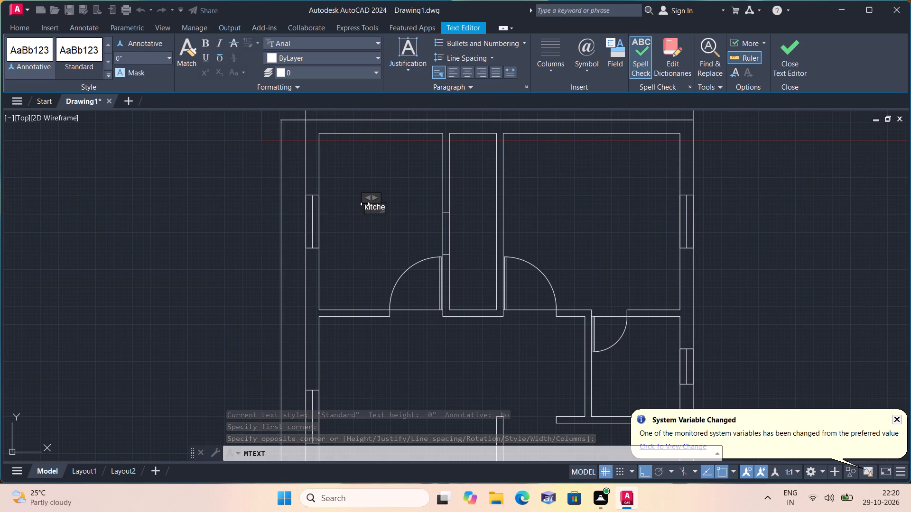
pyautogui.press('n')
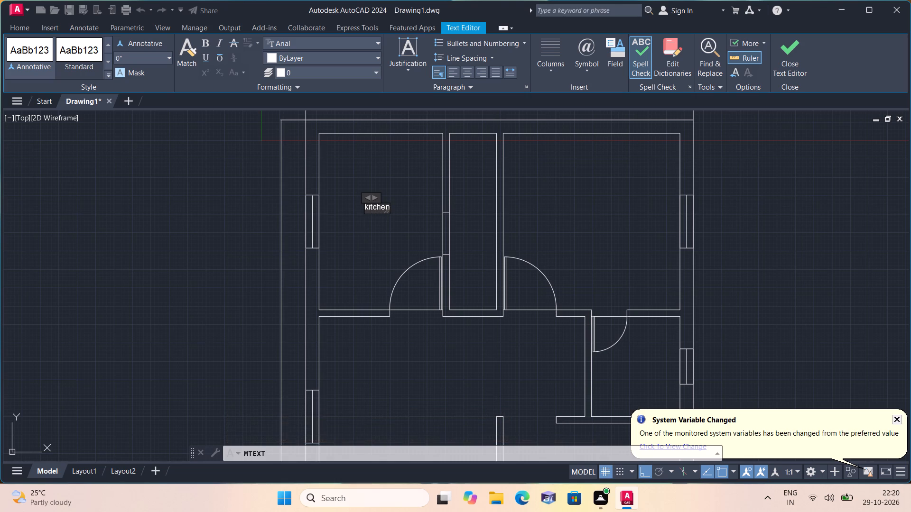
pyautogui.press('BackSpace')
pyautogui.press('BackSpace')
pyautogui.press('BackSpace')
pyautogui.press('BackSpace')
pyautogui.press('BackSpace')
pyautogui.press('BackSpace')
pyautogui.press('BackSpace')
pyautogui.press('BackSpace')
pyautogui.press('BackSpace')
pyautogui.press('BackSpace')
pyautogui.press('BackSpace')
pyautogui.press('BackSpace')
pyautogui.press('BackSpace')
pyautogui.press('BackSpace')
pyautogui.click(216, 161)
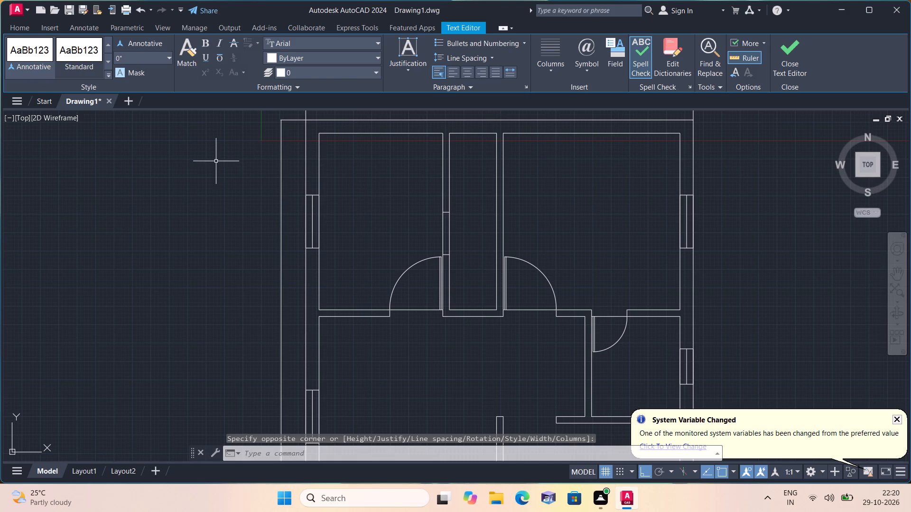
# Create a new layer and set its colour to index colour 22 (dark red).
pyautogui.click(504, 38)
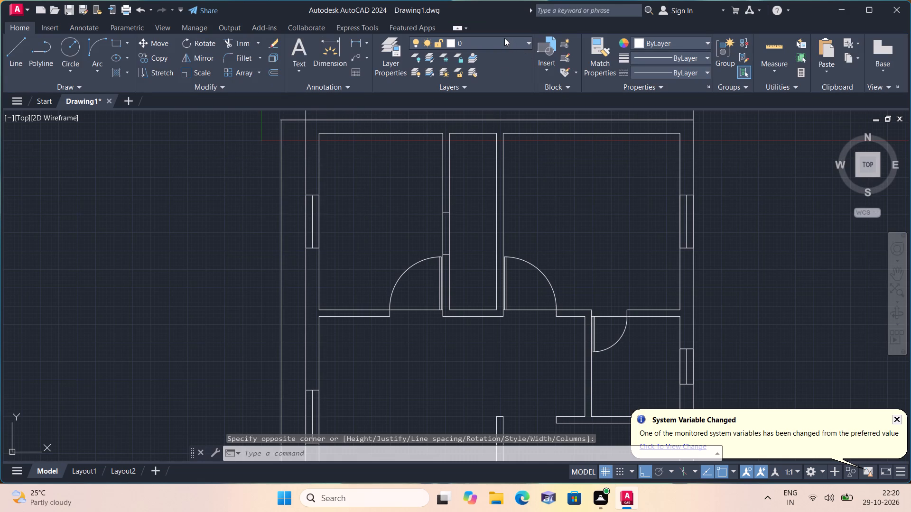
pyautogui.click(195, 143)
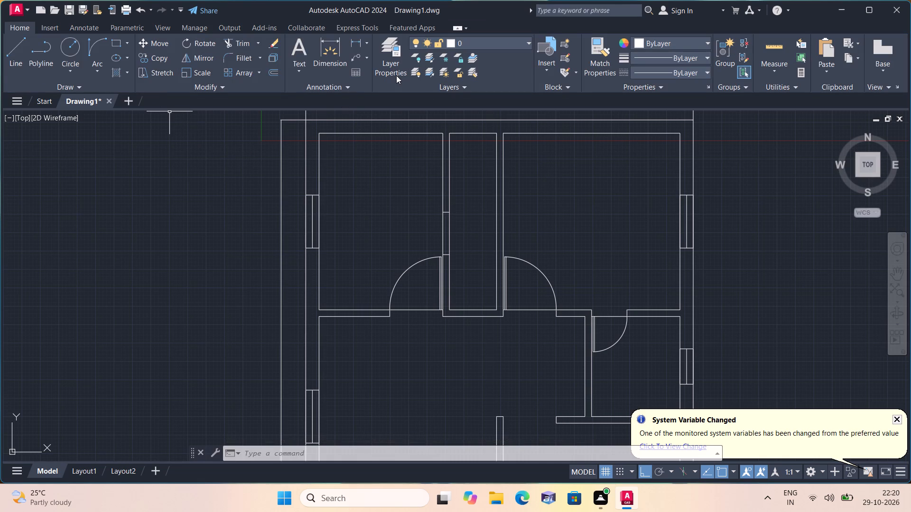
pyautogui.click(386, 74)
pyautogui.rightClick(362, 158)
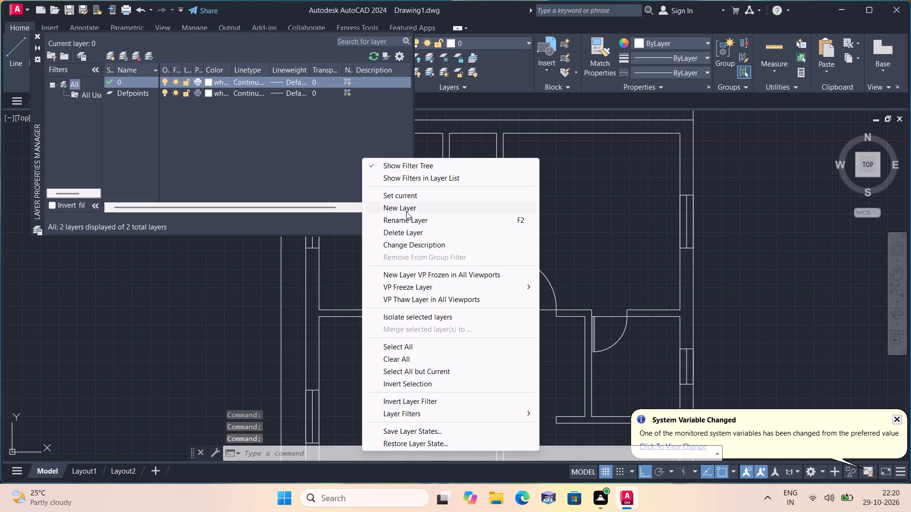
pyautogui.click(404, 208)
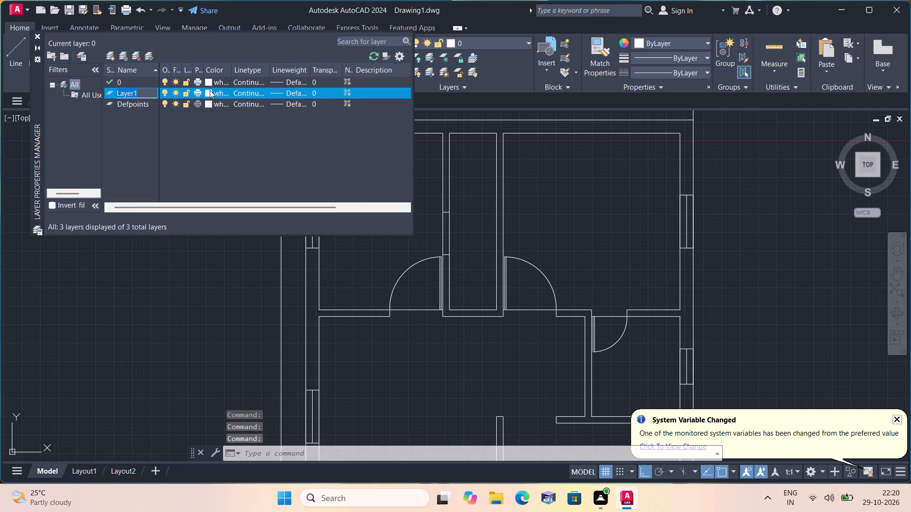
pyautogui.click(209, 89)
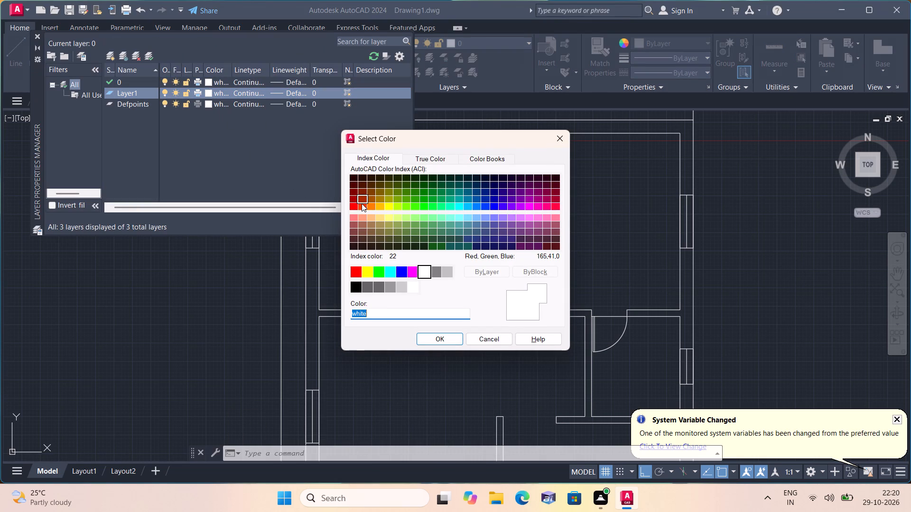
pyautogui.click(362, 203)
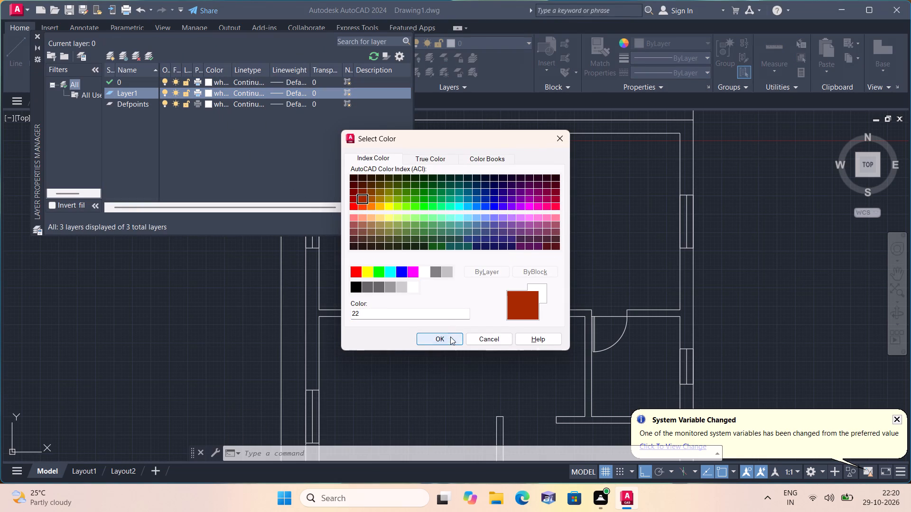
pyautogui.click(450, 337)
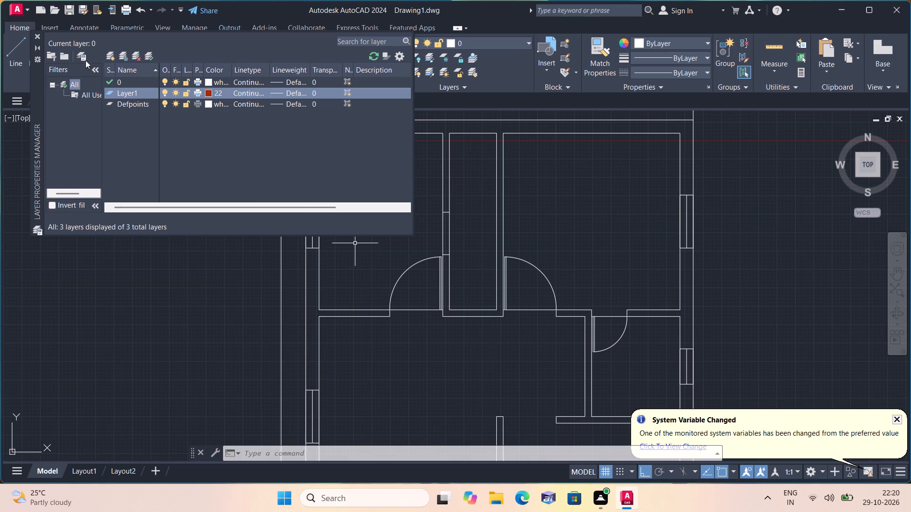
# Create a second new layer and set its colour to index colour 102 (green).
pyautogui.rightClick(252, 178)
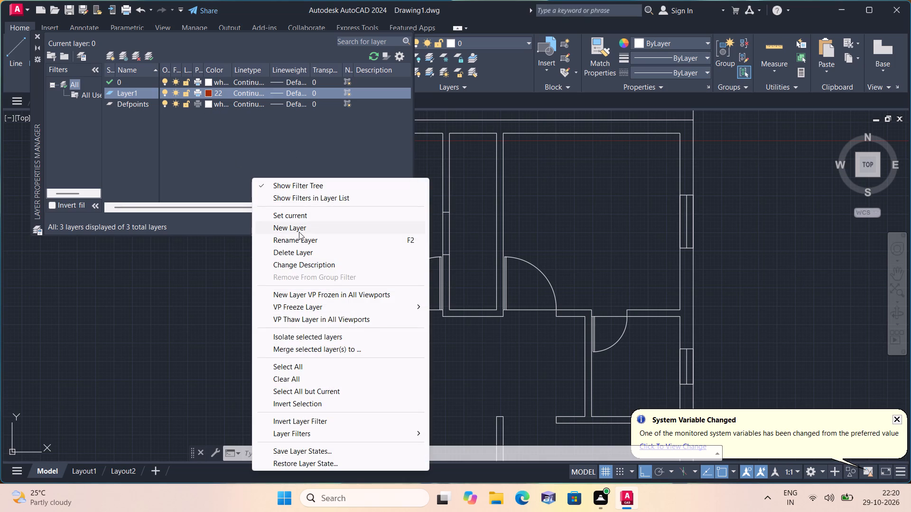
pyautogui.click(300, 229)
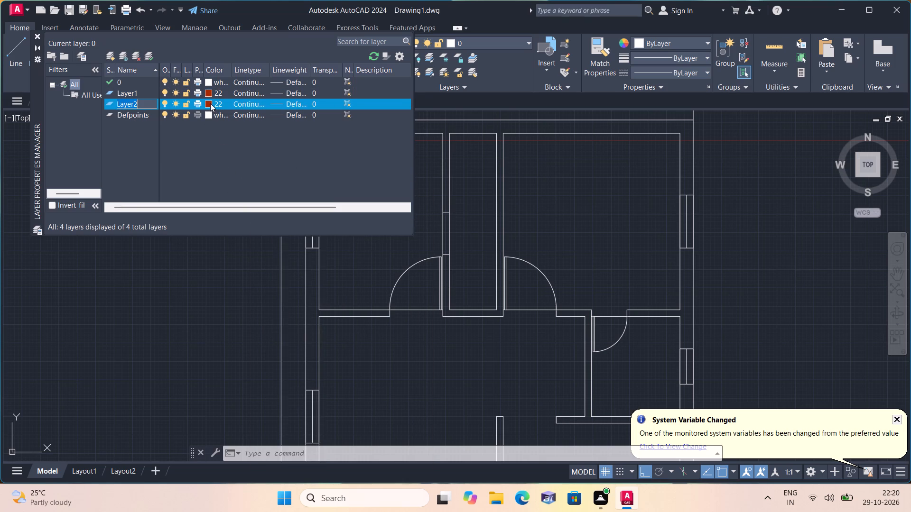
pyautogui.click(209, 101)
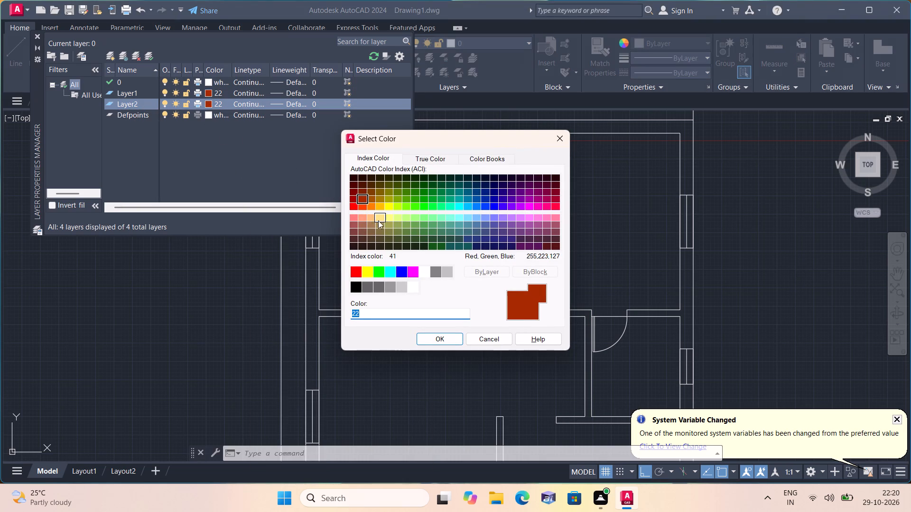
pyautogui.click(426, 206)
pyautogui.click(436, 206)
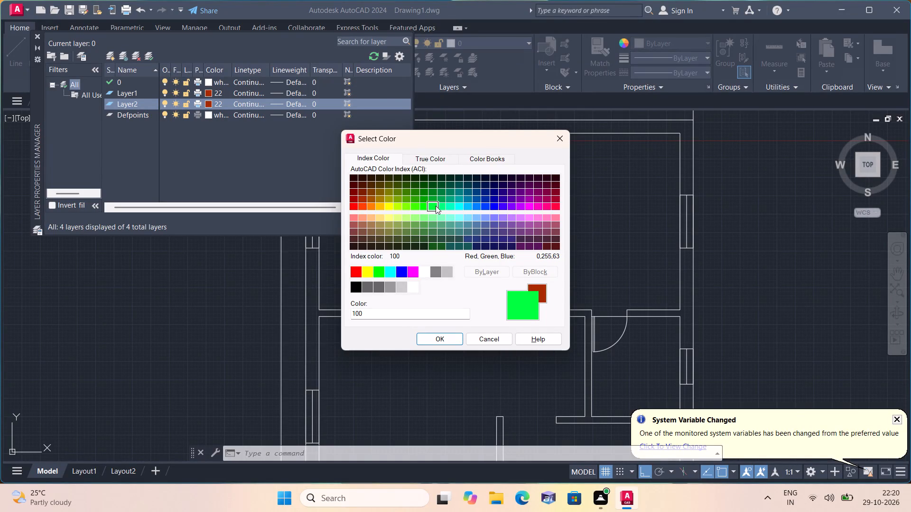
pyautogui.click(437, 196)
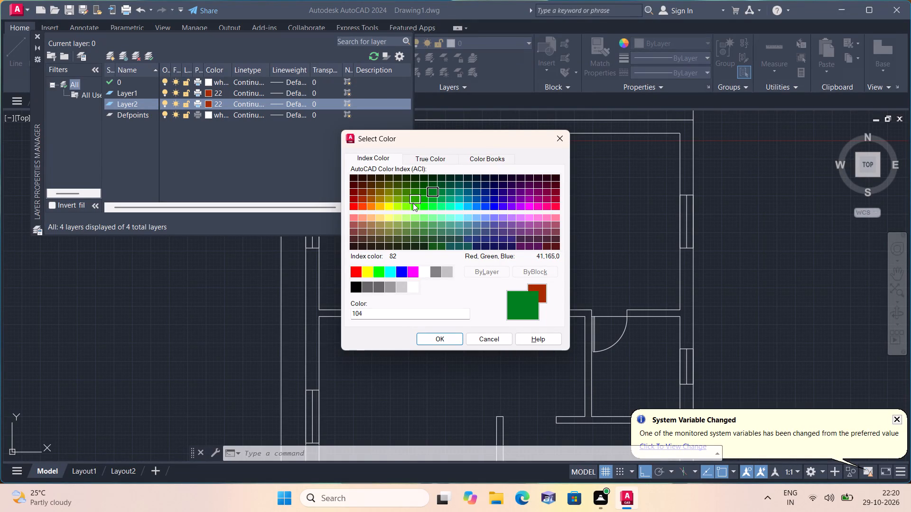
pyautogui.click(444, 199)
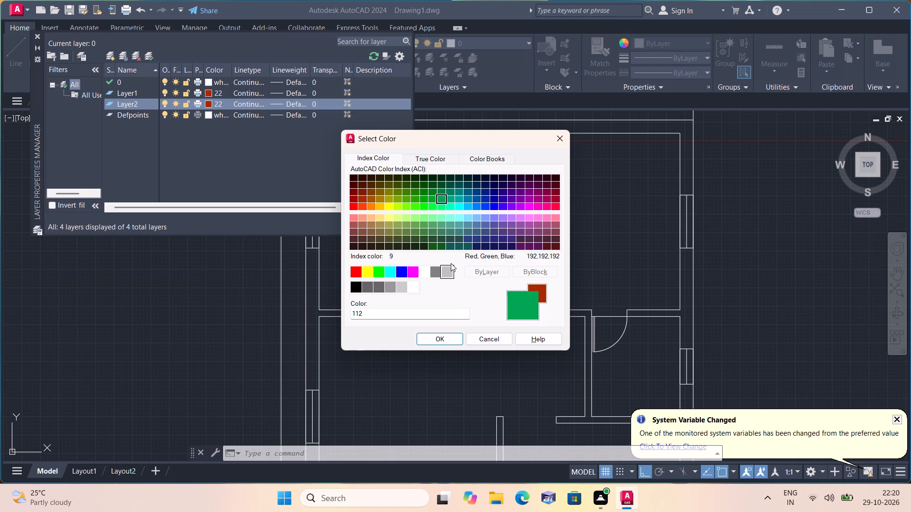
pyautogui.scroll(4, 439, 219)
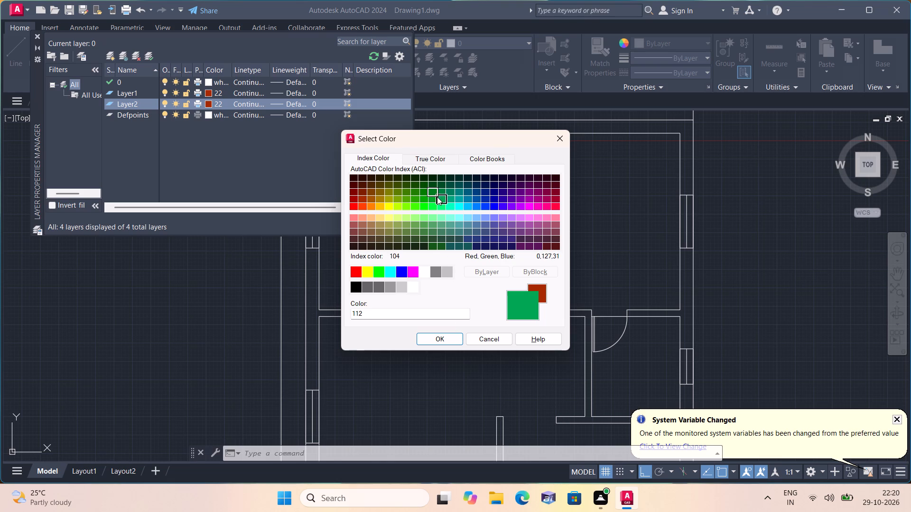
pyautogui.click(433, 199)
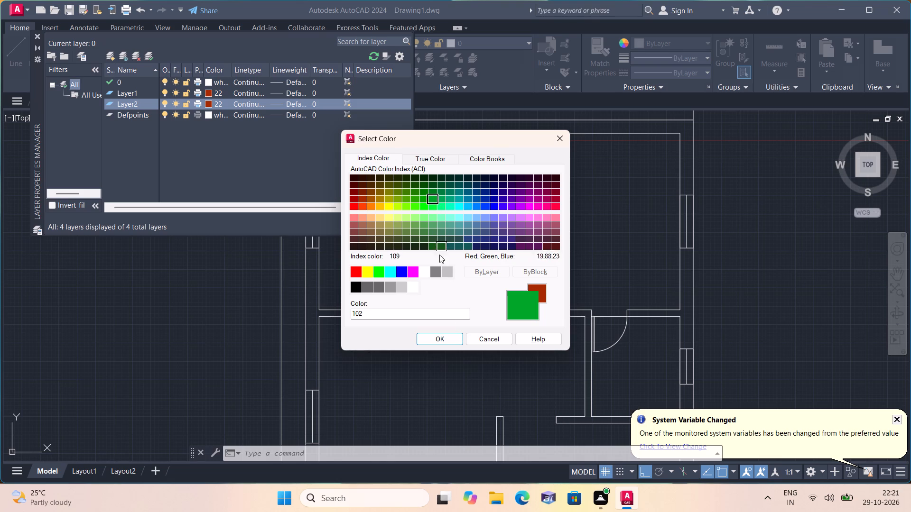
pyautogui.click(437, 339)
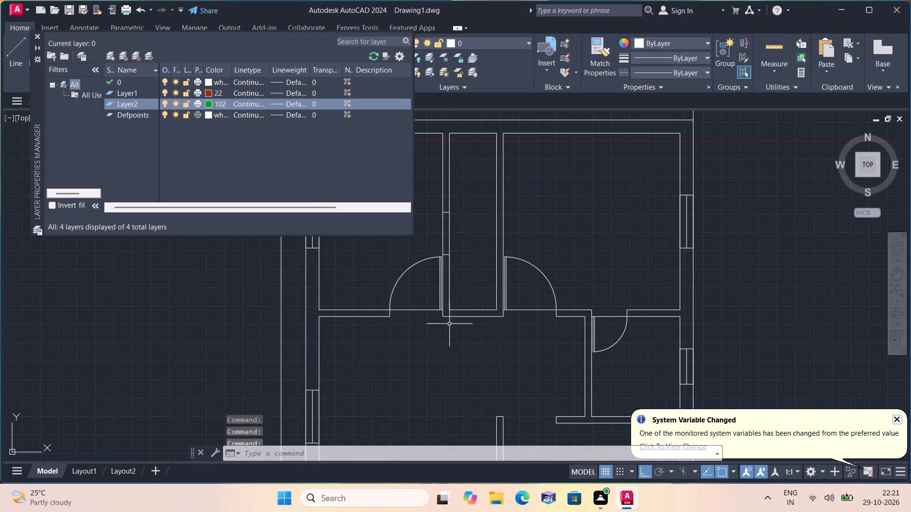
pyautogui.click(37, 32)
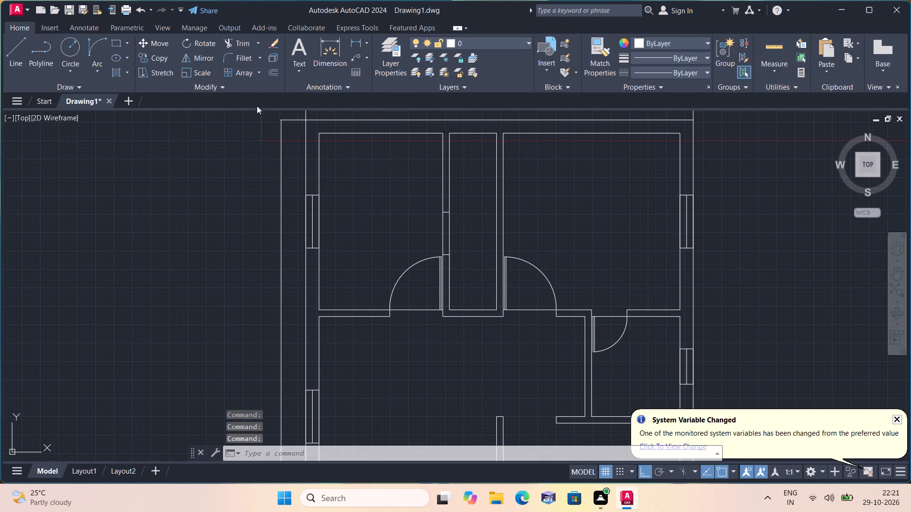
# Make Layer1, the dark red layer, the current layer.
pyautogui.click(510, 46)
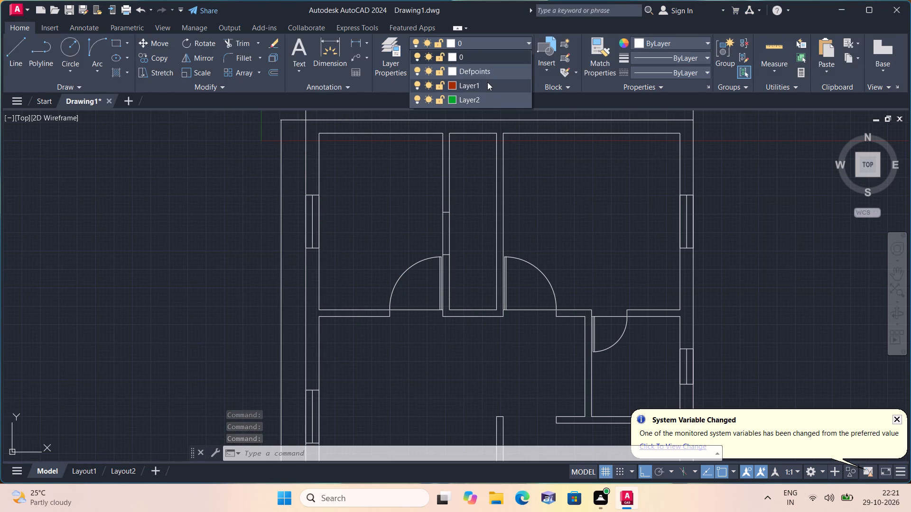
pyautogui.click(487, 82)
pyautogui.scroll(-1, 374, 189)
pyautogui.moveTo(374, 189); pyautogui.dragTo(413, 201, button='middle')
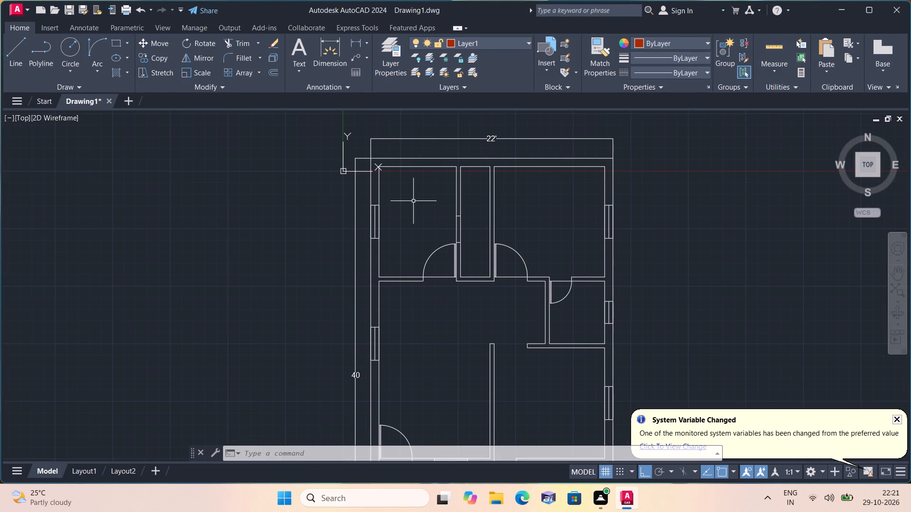
# Add a multiline text label reading "7'X10'" in the plan's top-left room.
pyautogui.press('m')
pyautogui.write('t')
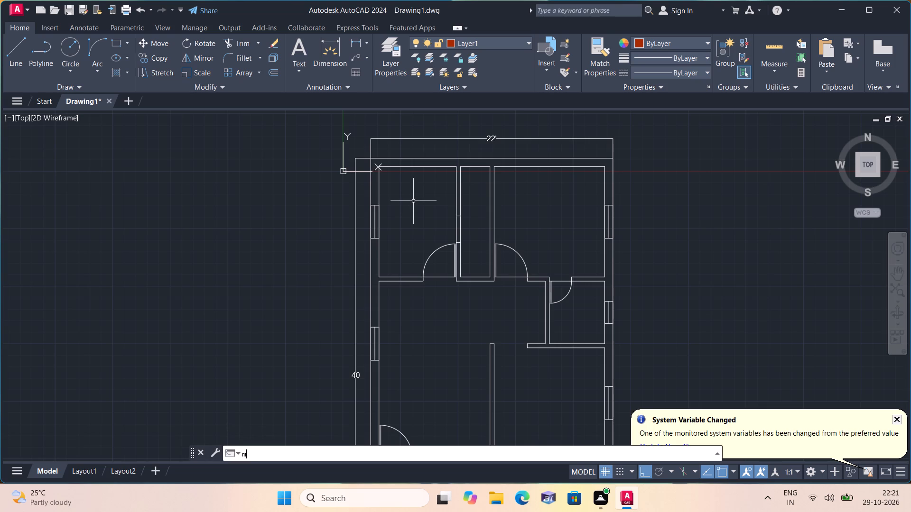
pyautogui.press('space')
pyautogui.tripleClick(408, 213)
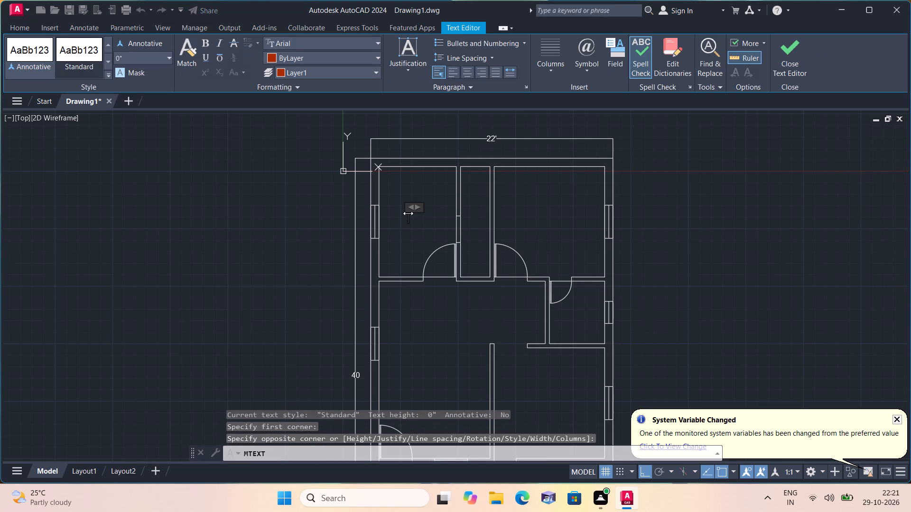
pyautogui.write('KIT')
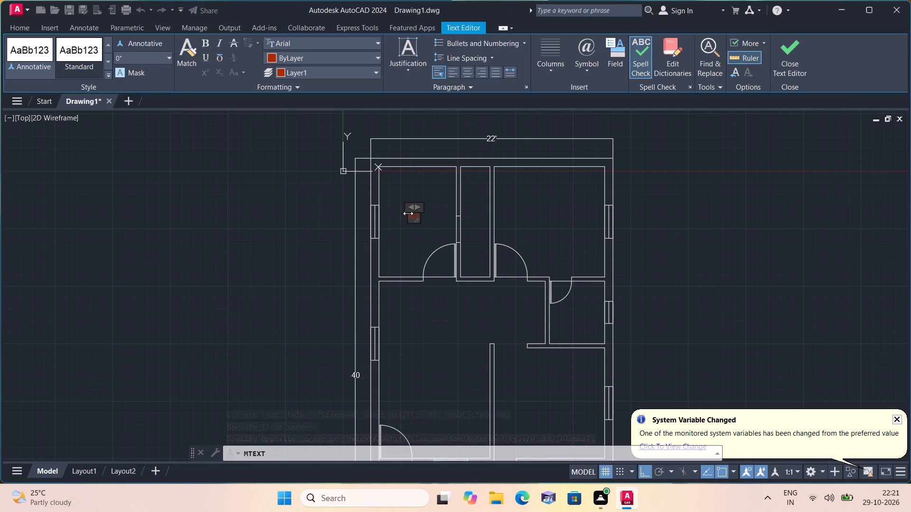
pyautogui.press('BackSpace')
pyautogui.press('BackSpace')
pyautogui.press('BackSpace')
pyautogui.press('BackSpace')
pyautogui.press('BackSpace')
pyautogui.press('BackSpace')
pyautogui.press('BackSpace')
pyautogui.press('7')
pyautogui.write("'X")
pyautogui.write("10'")
pyautogui.click(478, 209)
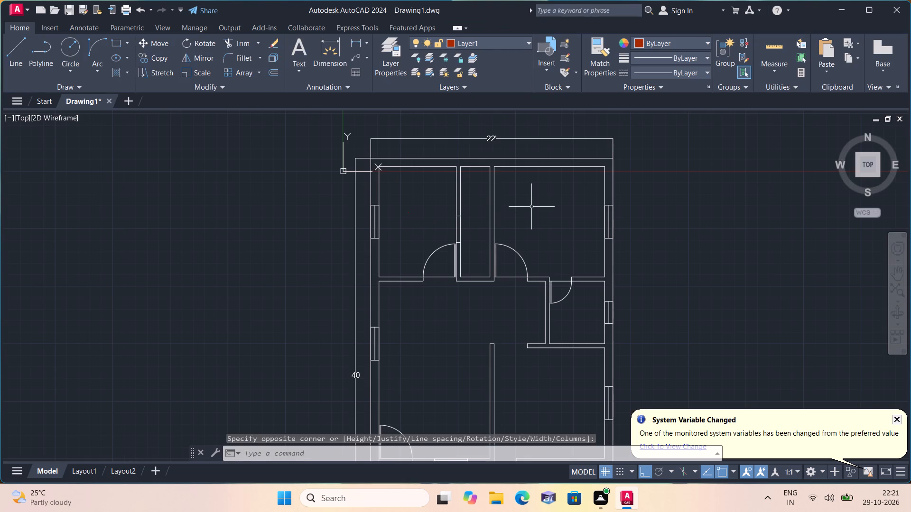
# Add a multiline text label reading "10'X10'" in the plan's top-right room.
pyautogui.press('space')
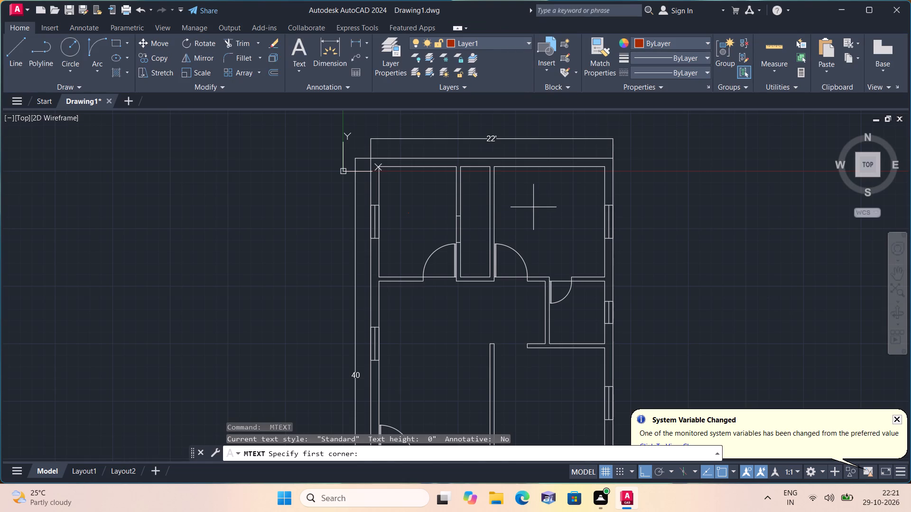
pyautogui.tripleClick(542, 231)
pyautogui.write("10'X10'")
pyautogui.click(468, 324)
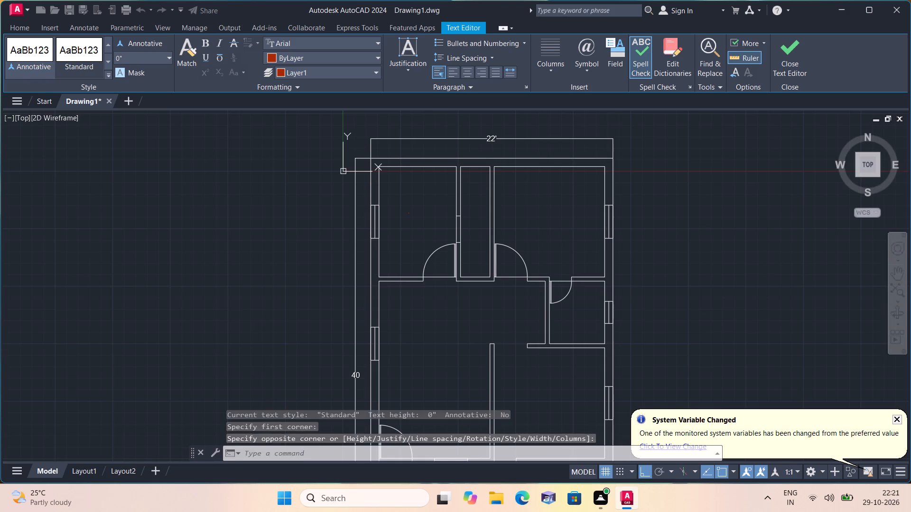
# Add a multiline text label reading "5'X5'8"" in the small room directly below the top-right room.
pyautogui.moveTo(466, 310); pyautogui.dragTo(470, 241, button='middle')
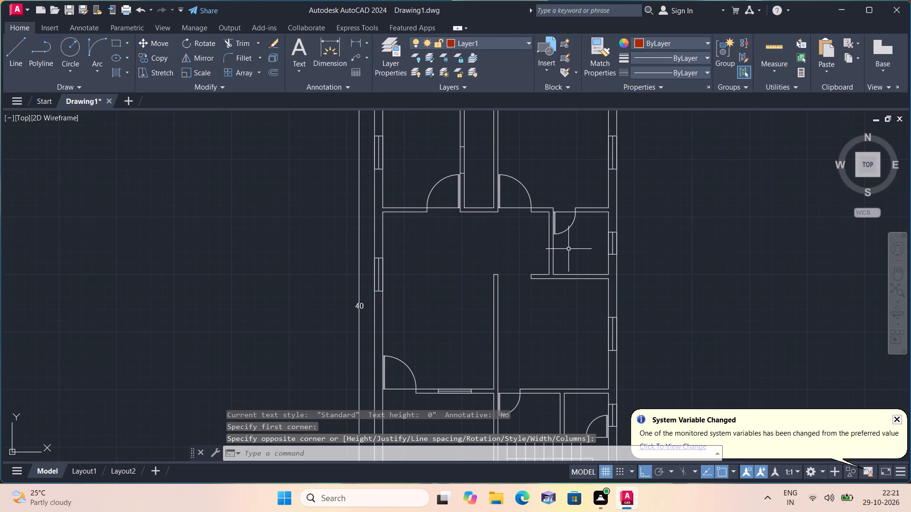
pyautogui.press('space')
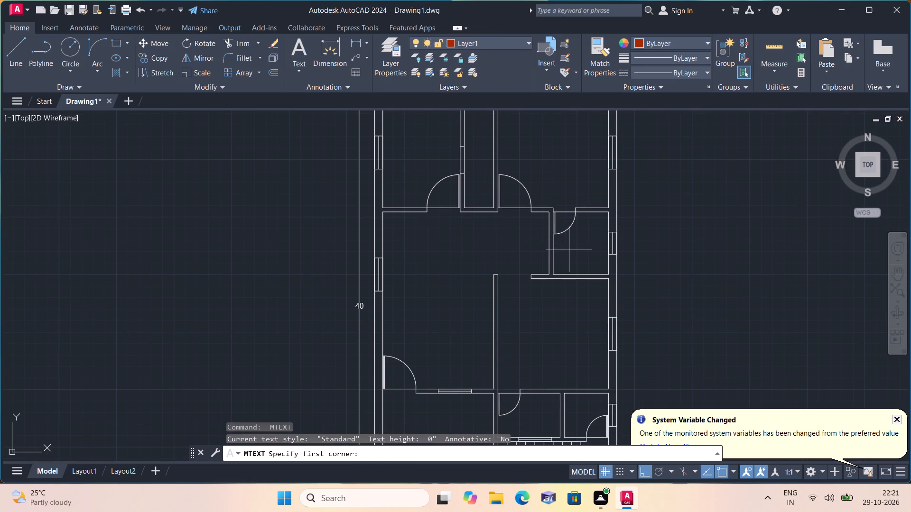
pyautogui.scroll(2, 569, 249)
pyautogui.tripleClick(570, 263)
pyautogui.click(570, 263)
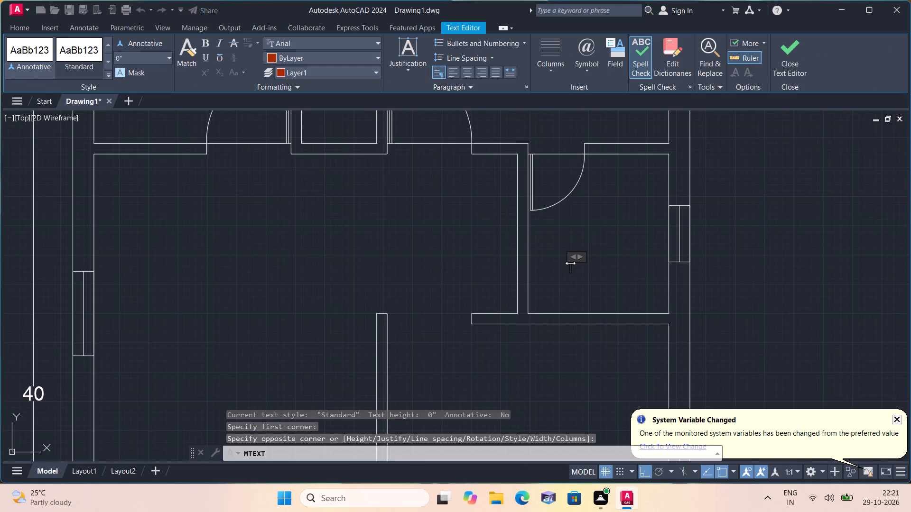
pyautogui.write("5'X")
pyautogui.write('5\'8"')
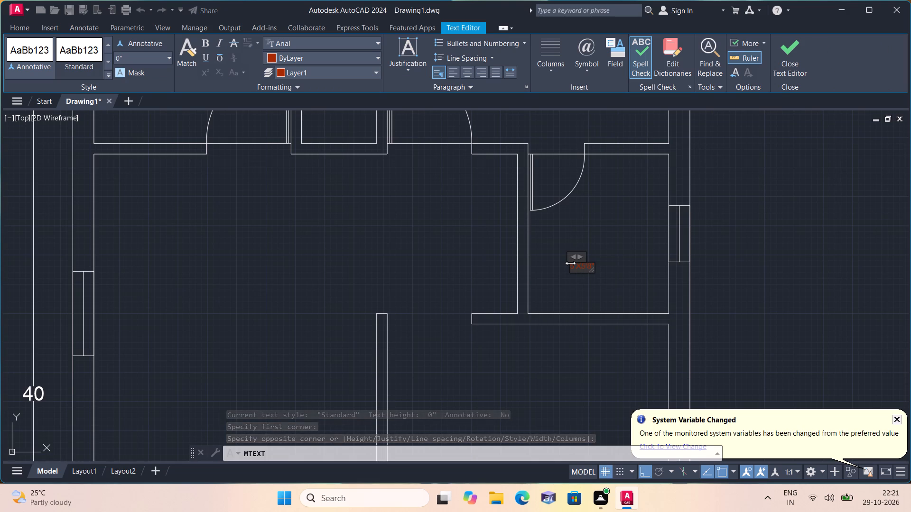
pyautogui.click(458, 332)
# Add a multiline text label reading "10'x16'" in the large middle-left room of the plan.
pyautogui.moveTo(458, 332); pyautogui.dragTo(457, 298, button='middle')
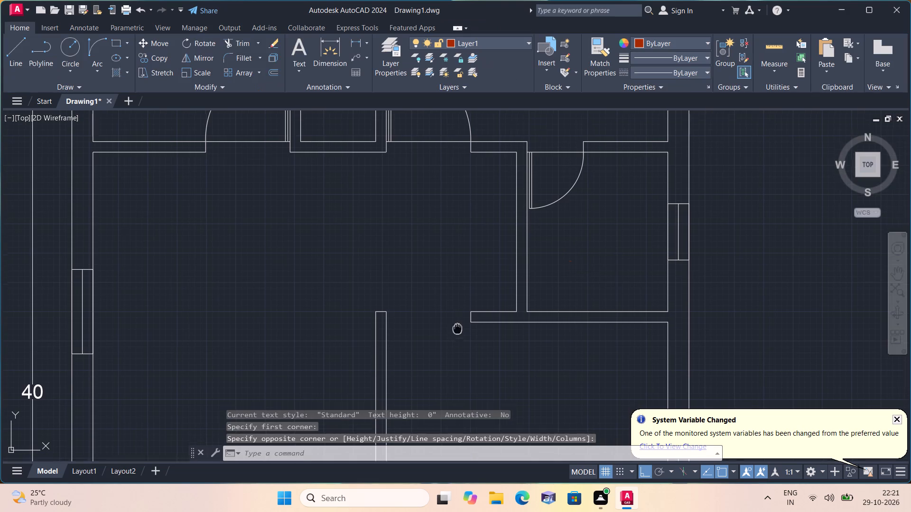
pyautogui.moveTo(457, 298); pyautogui.dragTo(521, 212, button='middle')
pyautogui.scroll(-1, 262, 308)
pyautogui.moveTo(266, 297); pyautogui.dragTo(318, 229, button='middle')
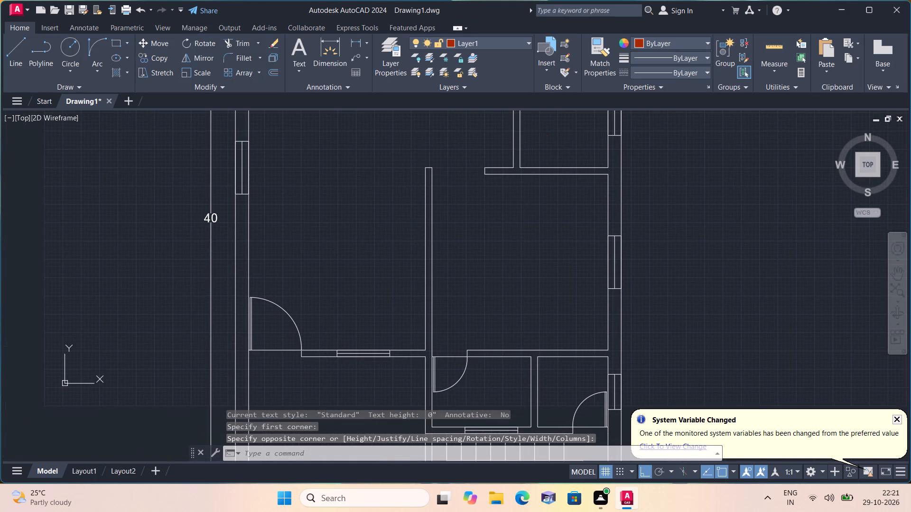
pyautogui.press('space')
pyautogui.tripleClick(318, 229)
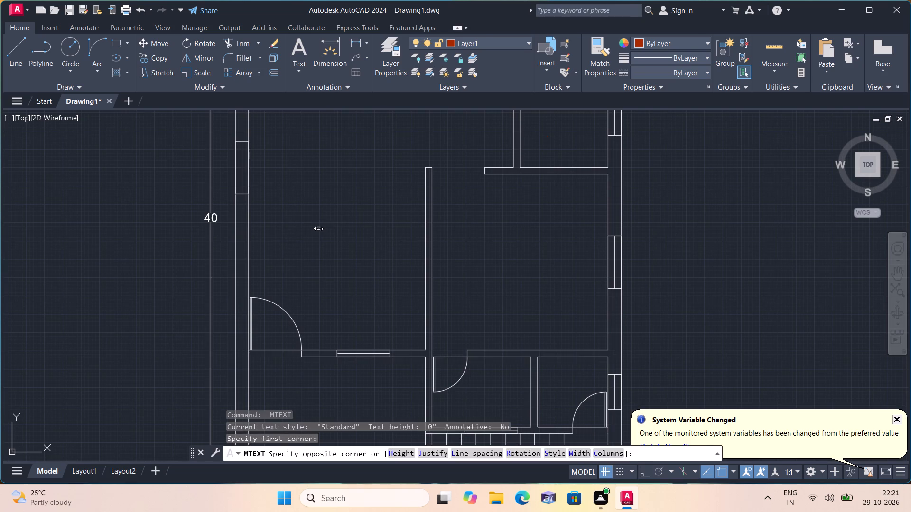
pyautogui.click(318, 229)
pyautogui.write("10'")
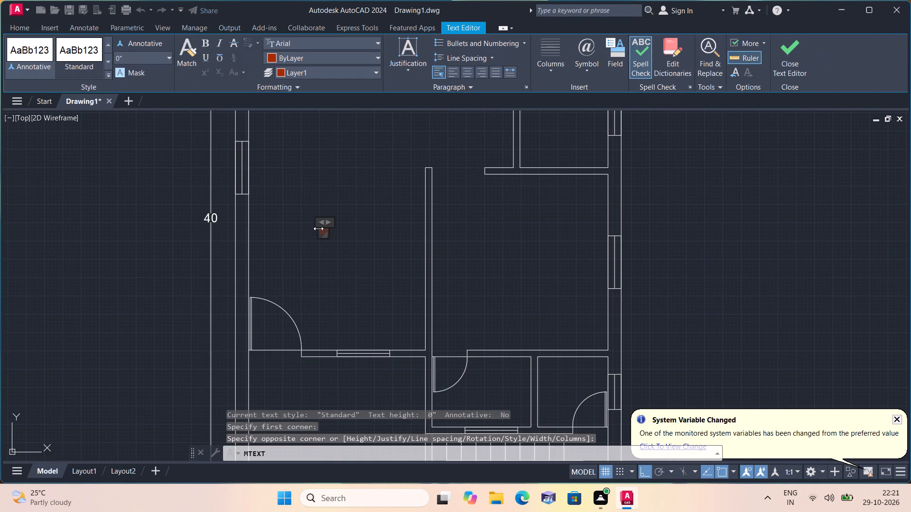
pyautogui.press('x')
pyautogui.write("16'")
pyautogui.click(501, 253)
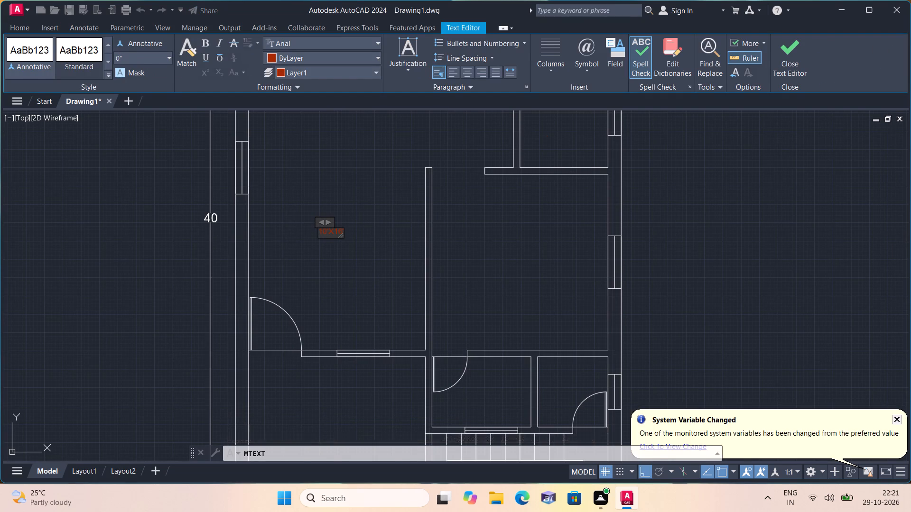
# Add a multiline text label reading "10'x10'" in the plan's middle-right room.
pyautogui.press('space')
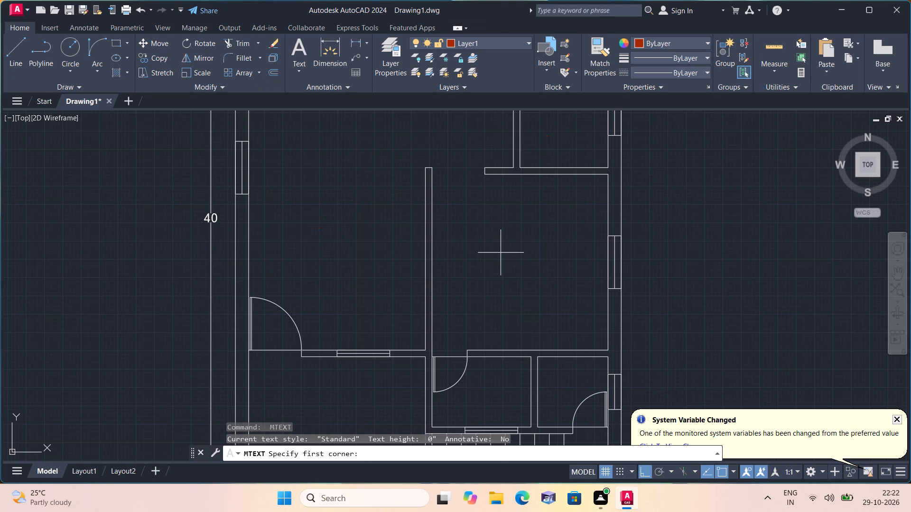
pyautogui.tripleClick(501, 253)
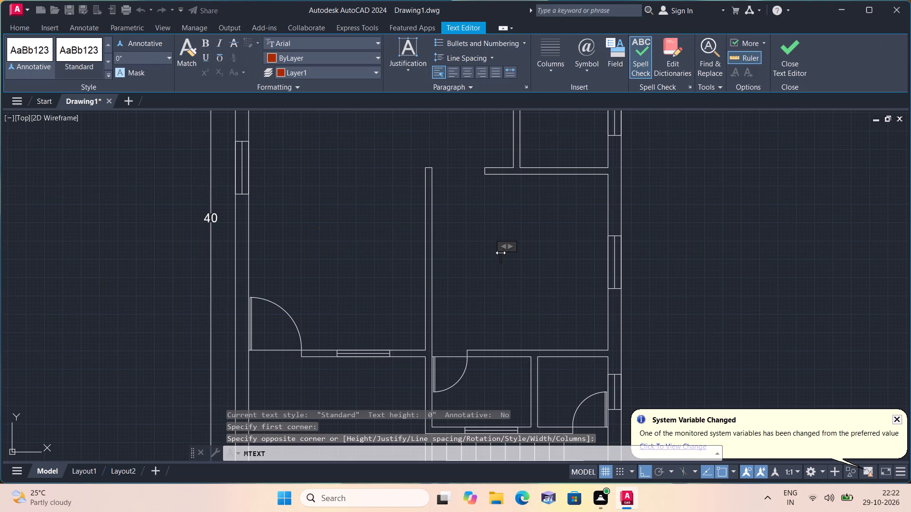
pyautogui.write("10'")
pyautogui.press('x')
pyautogui.write("10'")
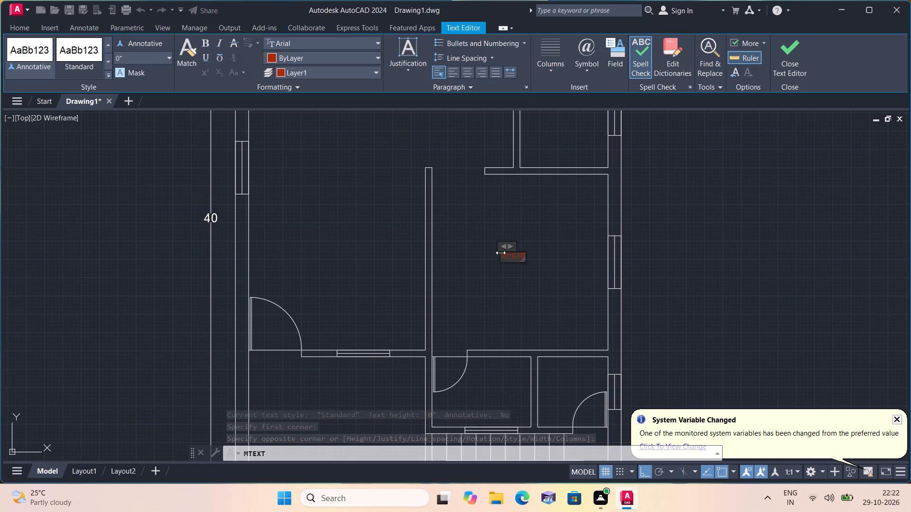
pyautogui.click(547, 298)
# Add a multiline text label reading "10'x11'" in the bottom-left room with the double entrance door.
pyautogui.moveTo(547, 296); pyautogui.dragTo(592, 181, button='middle')
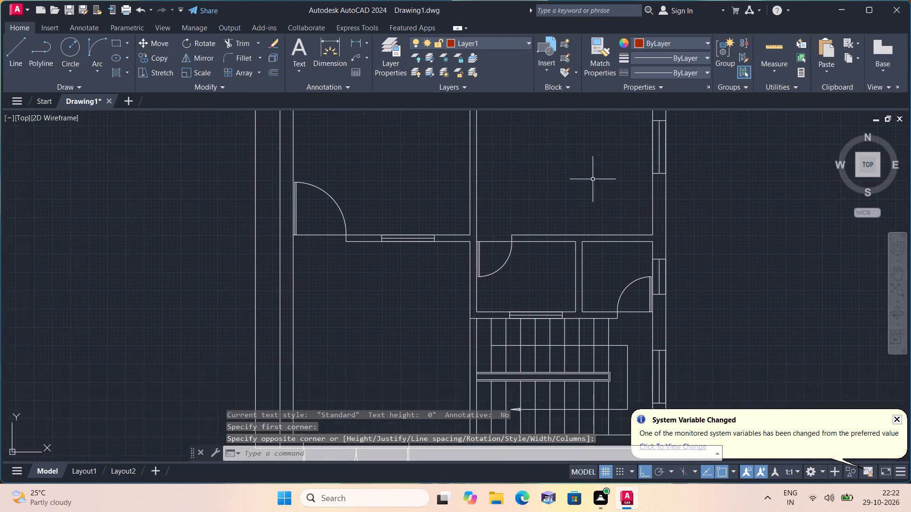
pyautogui.moveTo(530, 297); pyautogui.dragTo(611, 215, button='middle')
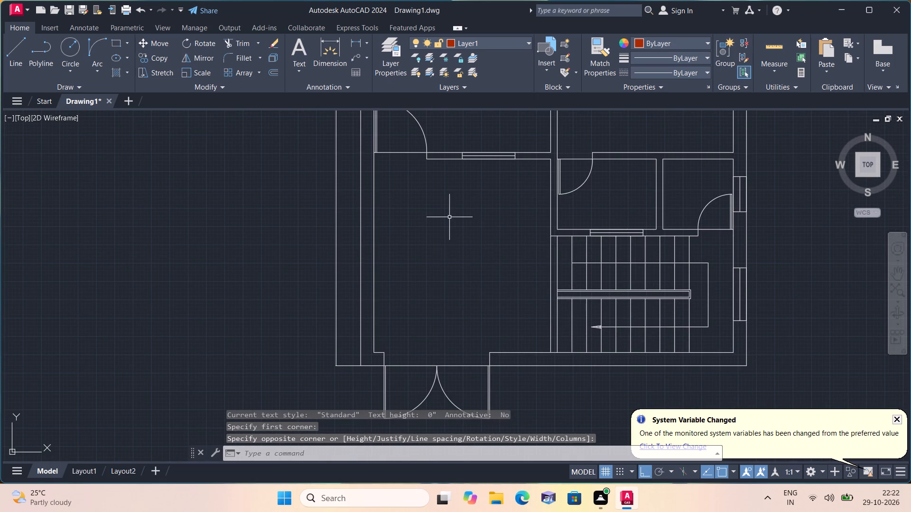
pyautogui.press('space')
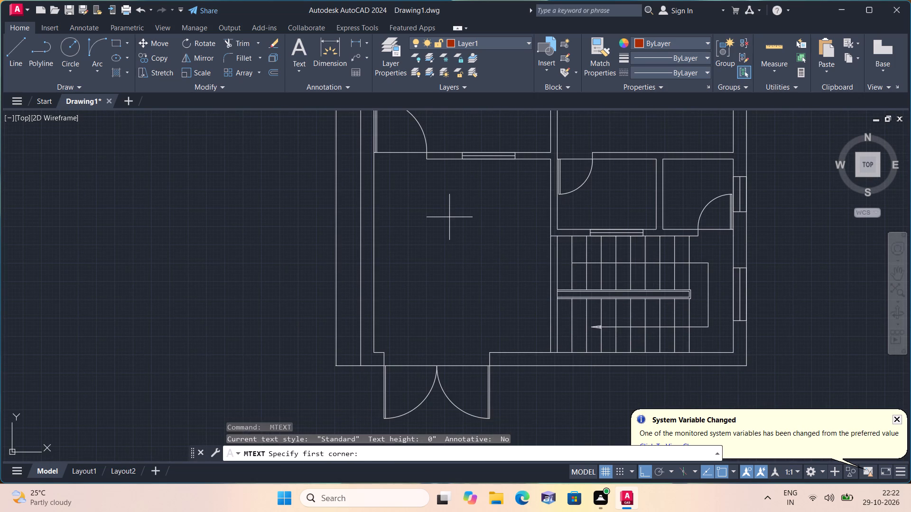
pyautogui.tripleClick(449, 217)
pyautogui.click(449, 217)
pyautogui.write("10'")
pyautogui.press('x')
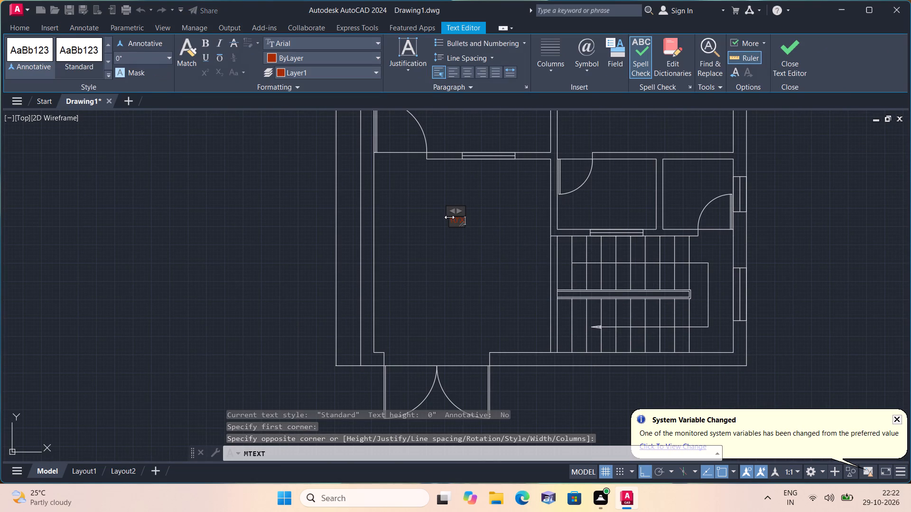
pyautogui.write("11'")
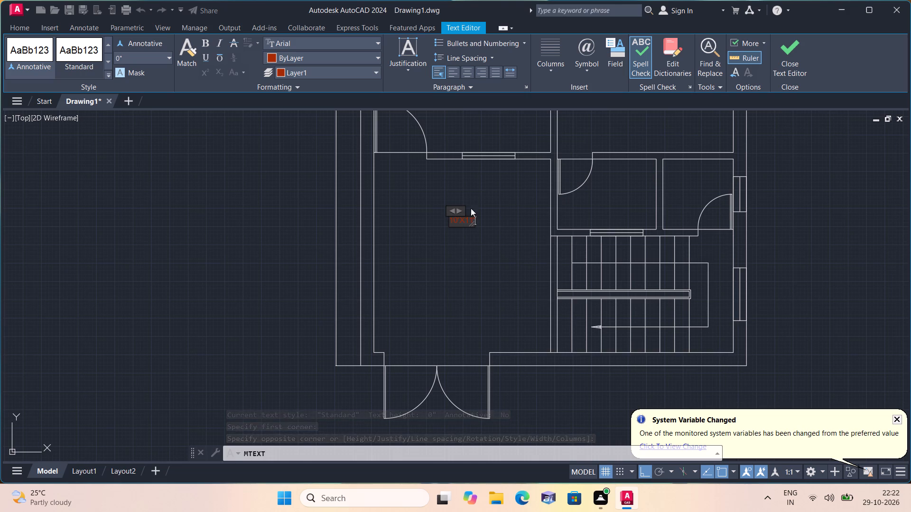
pyautogui.click(490, 188)
# Add a multiline text label reading "5'7"x4'" in the wider of the two small rooms above the staircase.
pyautogui.moveTo(482, 190); pyautogui.dragTo(437, 247, button='middle')
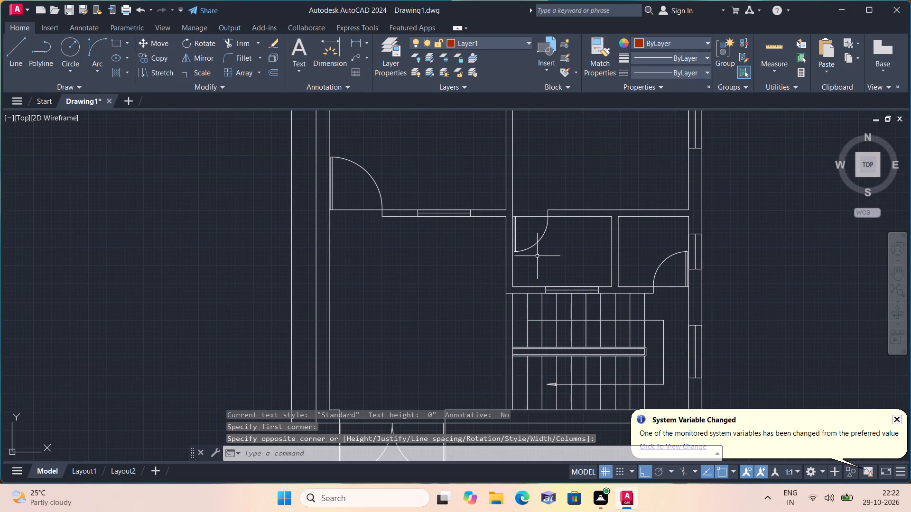
pyautogui.press('space')
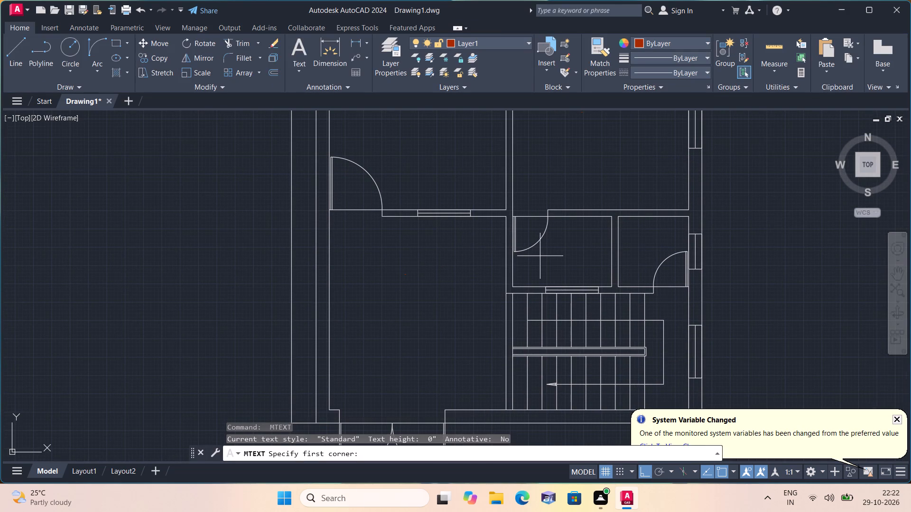
pyautogui.tripleClick(553, 267)
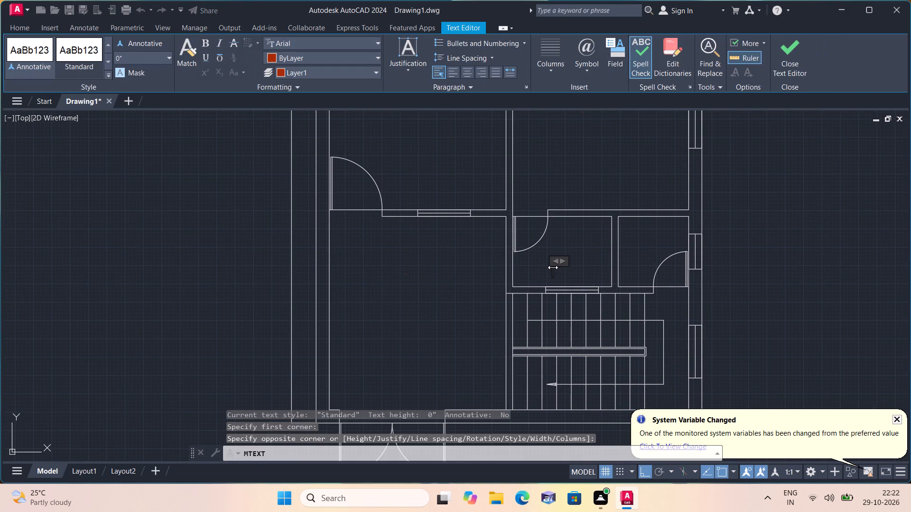
pyautogui.write("5'")
pyautogui.write('7"')
pyautogui.press('x')
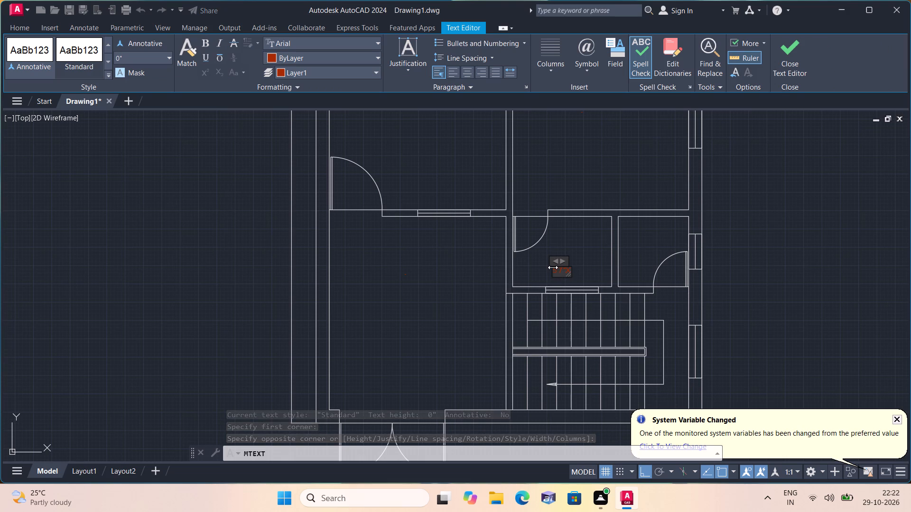
pyautogui.write("4'")
pyautogui.click(598, 234)
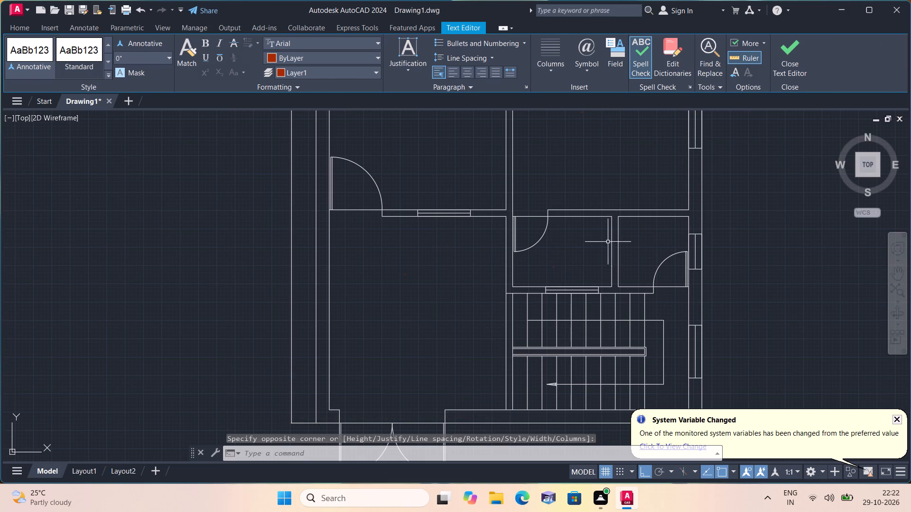
# Add a multiline text label reading "4'X4'" in the narrower of the two small rooms above the staircase.
pyautogui.press('space')
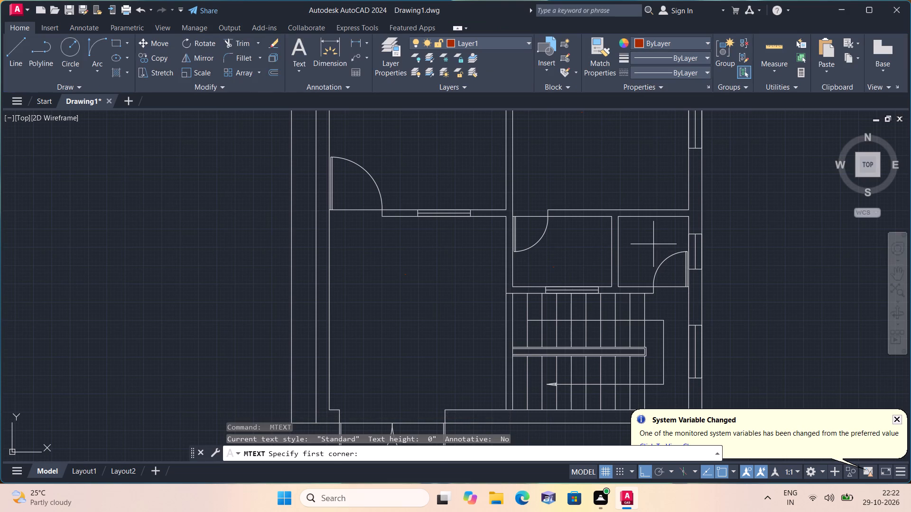
pyautogui.tripleClick(653, 244)
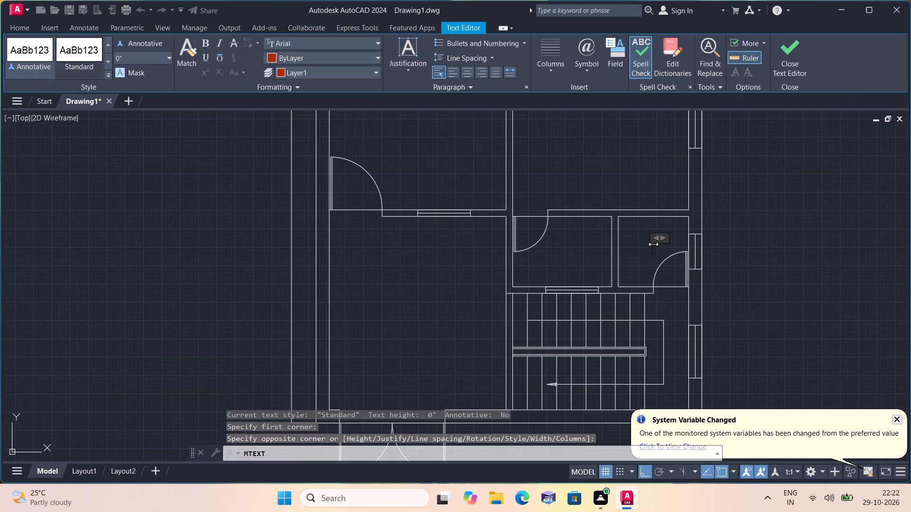
pyautogui.write("4'X")
pyautogui.write("4'")
pyautogui.click(595, 140)
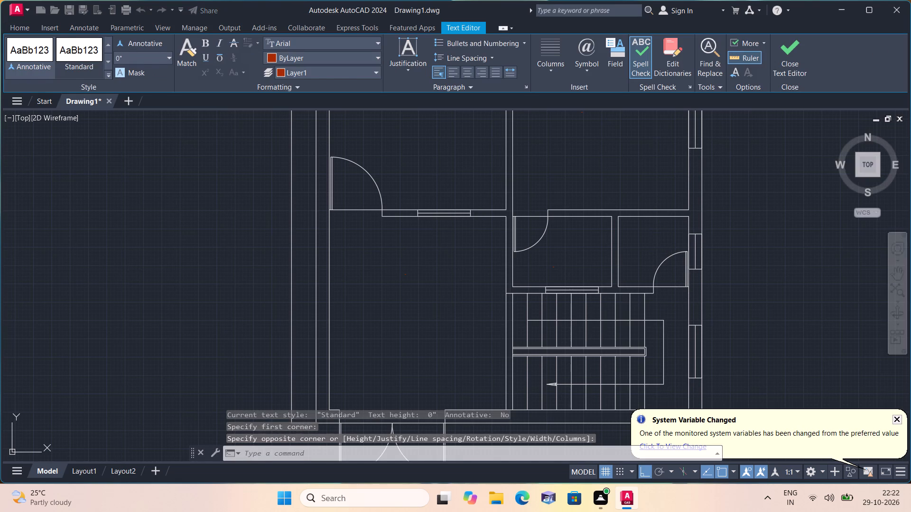
# Add a multiline text label reading "10'X6'7"" in the landing space beside the staircase, next to the window.
pyautogui.scroll(-1, 593, 141)
pyautogui.moveTo(589, 144); pyautogui.dragTo(578, 243, button='middle')
pyautogui.scroll(3, 578, 225)
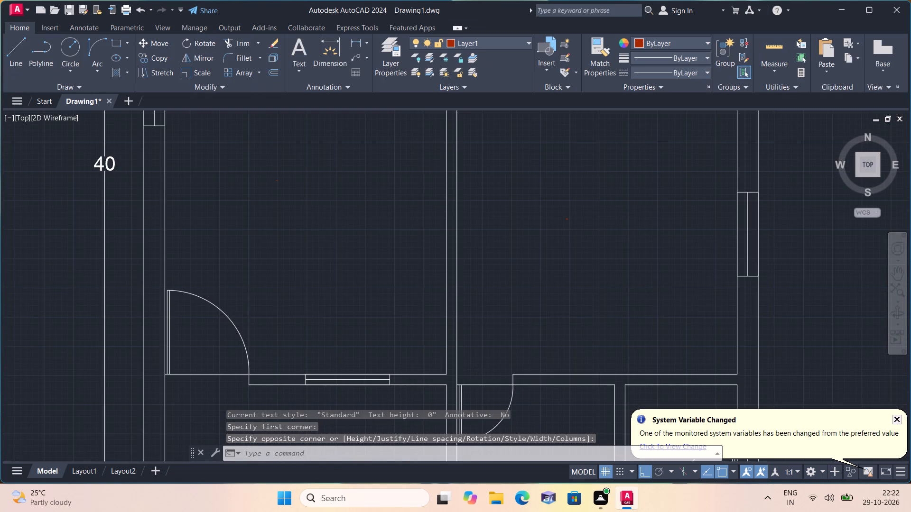
pyautogui.scroll(-2, 605, 260)
pyautogui.moveTo(607, 266); pyautogui.dragTo(590, 147, button='middle')
pyautogui.scroll(1, 588, 169)
pyautogui.scroll(-1, 637, 279)
pyautogui.moveTo(636, 278); pyautogui.dragTo(619, 152, button='middle')
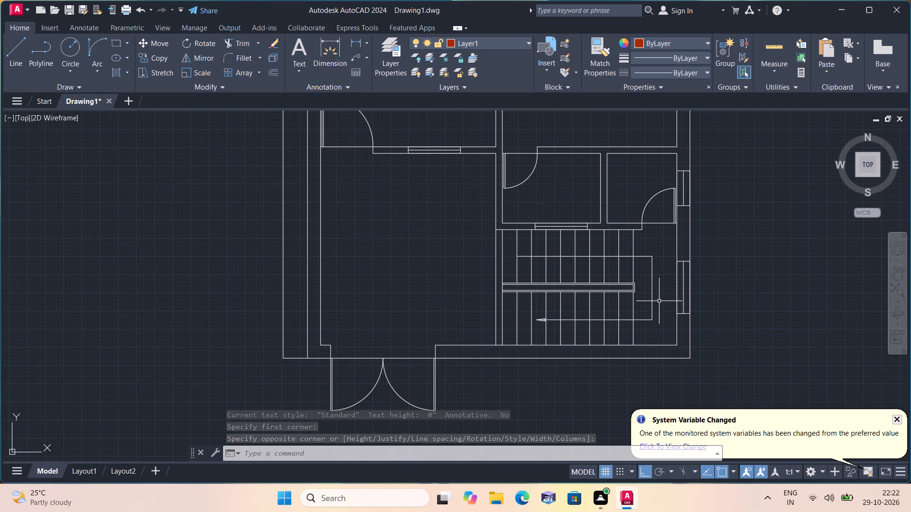
pyautogui.press('space')
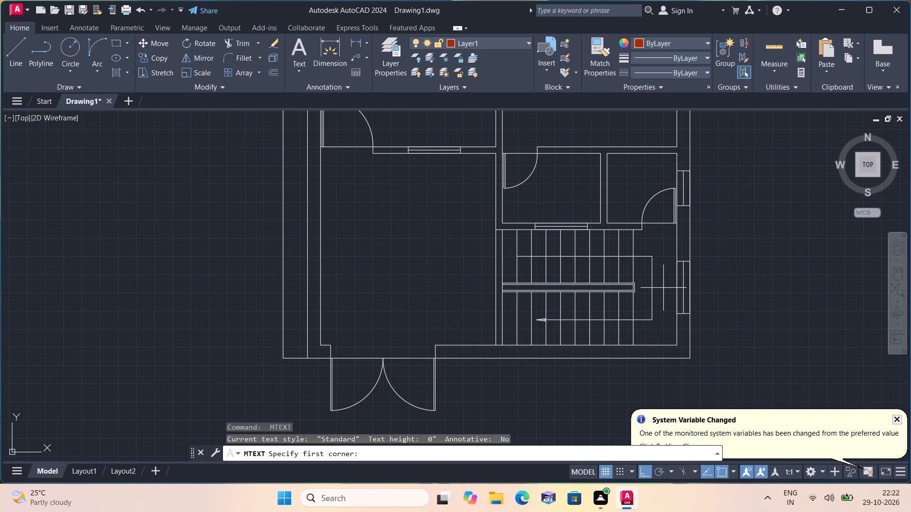
pyautogui.click(663, 288)
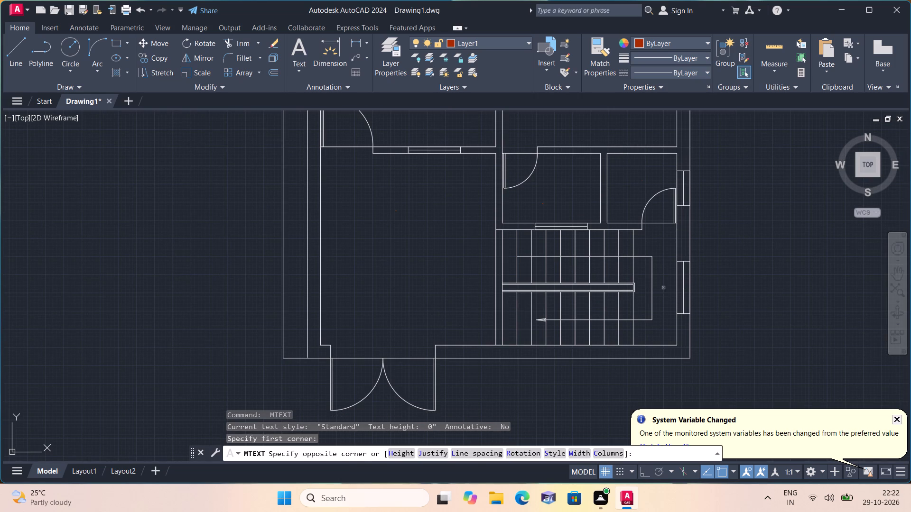
pyautogui.scroll(1, 663, 288)
pyautogui.click(663, 288)
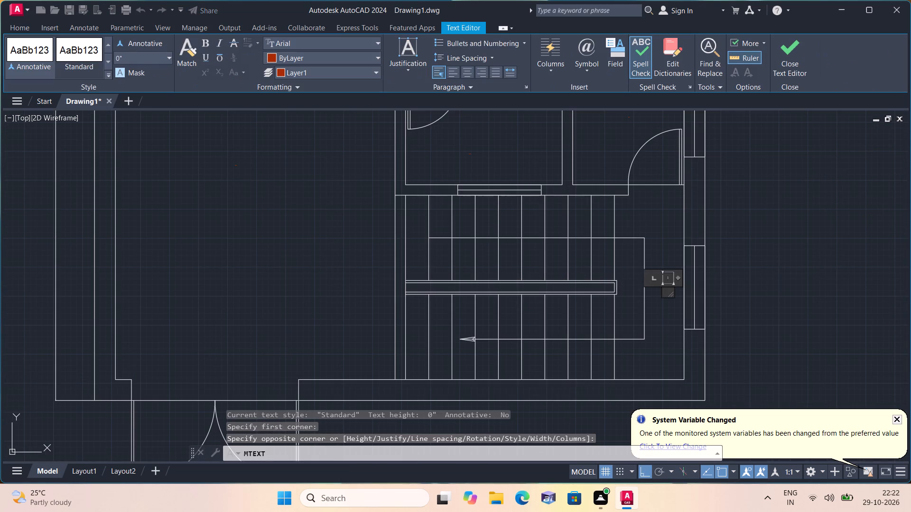
pyautogui.write("10'")
pyautogui.press('x')
pyautogui.write('6\'7"')
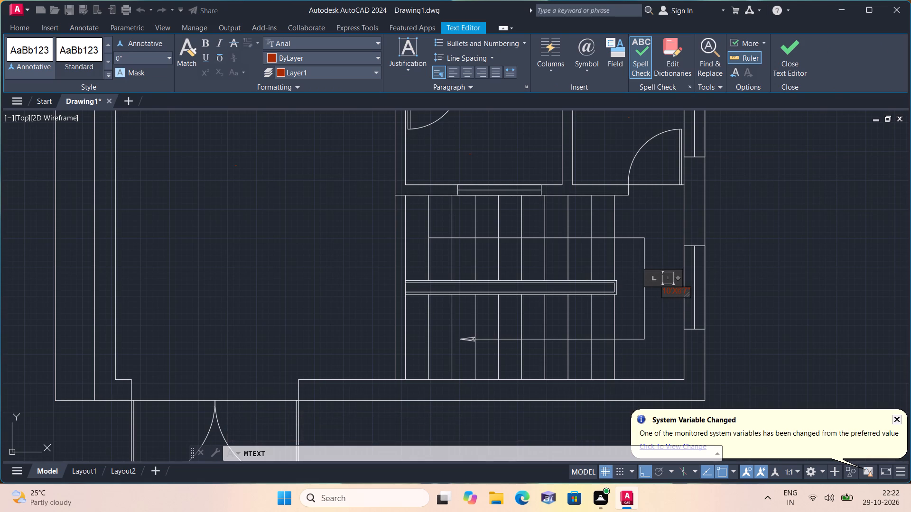
pyautogui.click(356, 237)
# Add a multiline text label reading "2'8"X10'" in the narrow space between the two upper rooms.
pyautogui.moveTo(312, 206); pyautogui.dragTo(448, 430, button='middle')
pyautogui.moveTo(468, 231); pyautogui.dragTo(468, 415, button='middle')
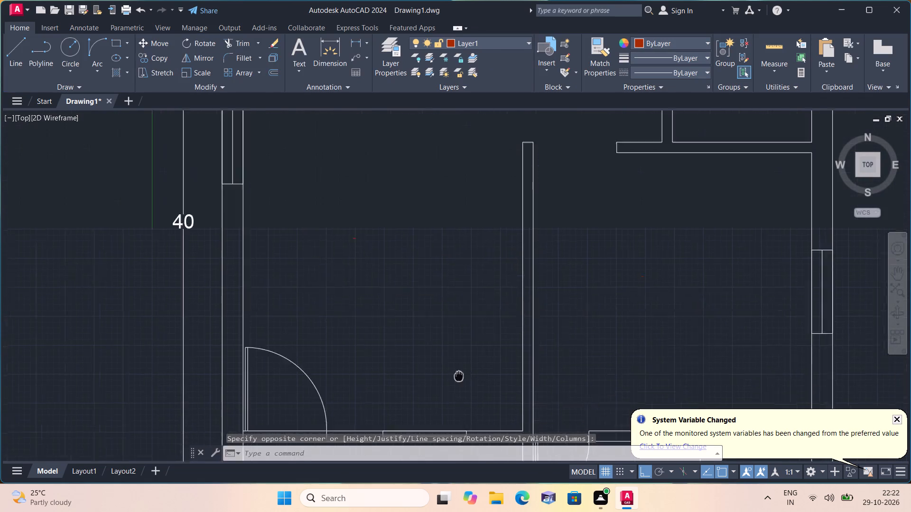
pyautogui.moveTo(468, 415); pyautogui.dragTo(494, 475, button='middle')
pyautogui.scroll(-3, 494, 475)
pyautogui.moveTo(518, 199); pyautogui.dragTo(466, 379, button='middle')
pyautogui.scroll(3, 470, 326)
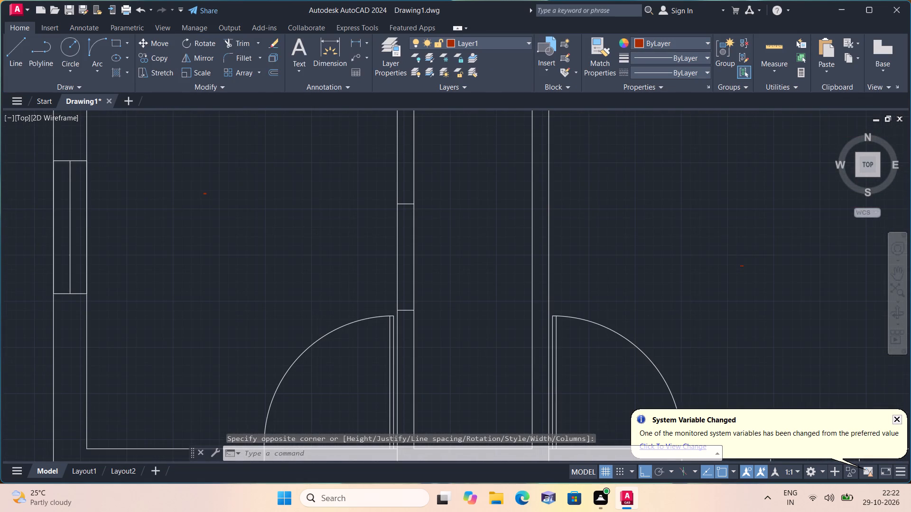
pyautogui.press('space')
pyautogui.tripleClick(463, 306)
pyautogui.click(463, 305)
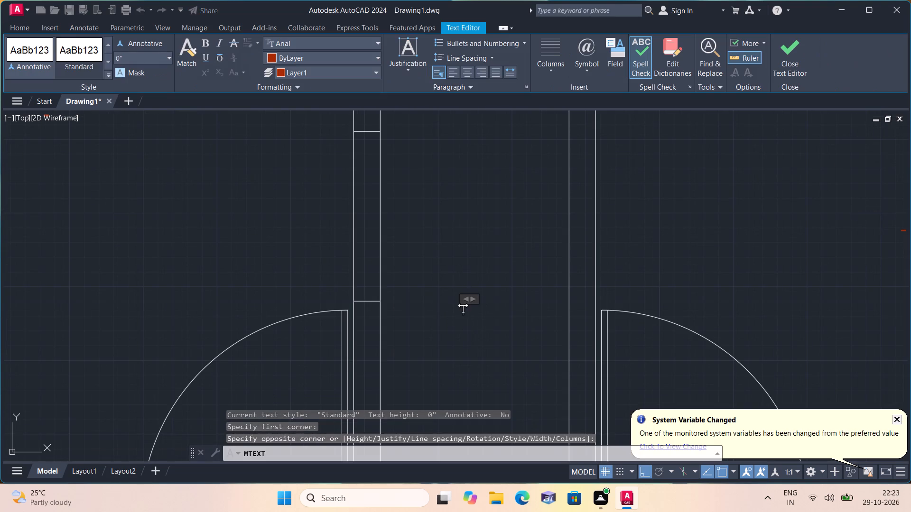
pyautogui.write("2'")
pyautogui.write('8"X')
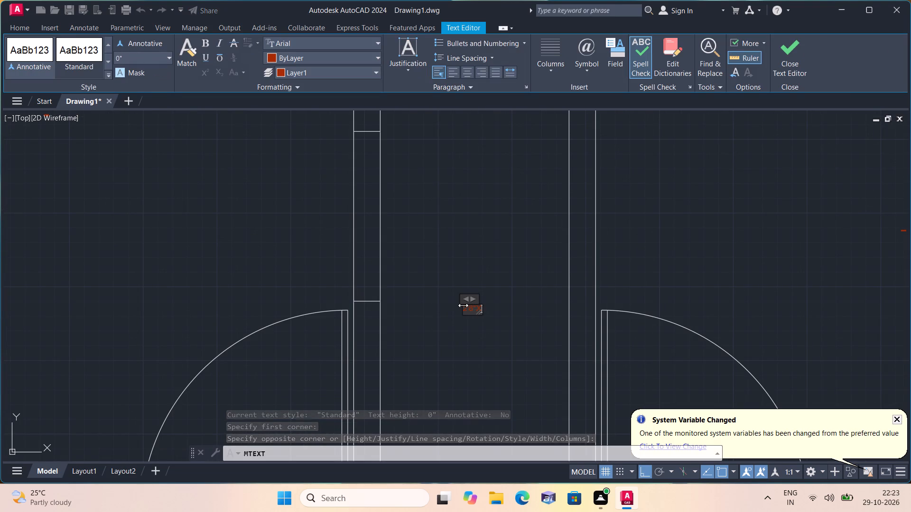
pyautogui.write("10'")
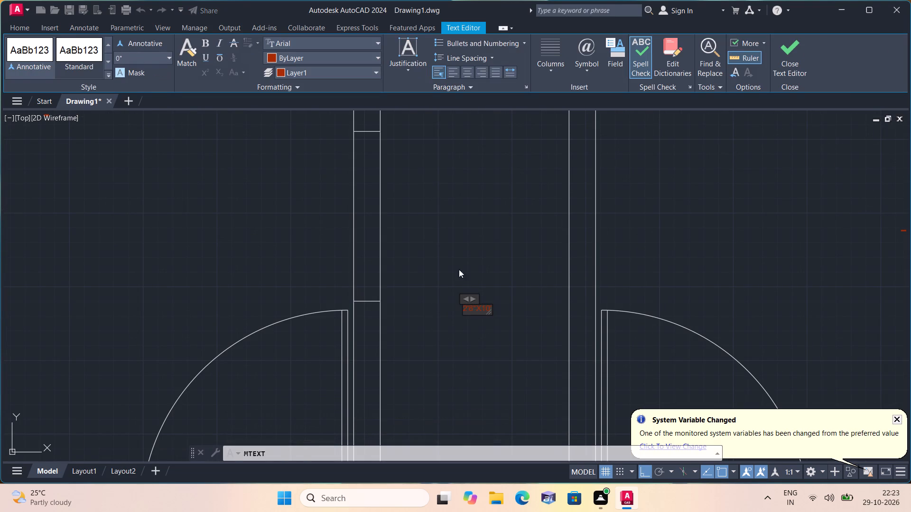
pyautogui.click(495, 195)
# Select all similar room size labels and set their text height to 6".
pyautogui.moveTo(492, 342); pyautogui.dragTo(487, 326)
pyautogui.click(453, 261)
pyautogui.rightClick(453, 261)
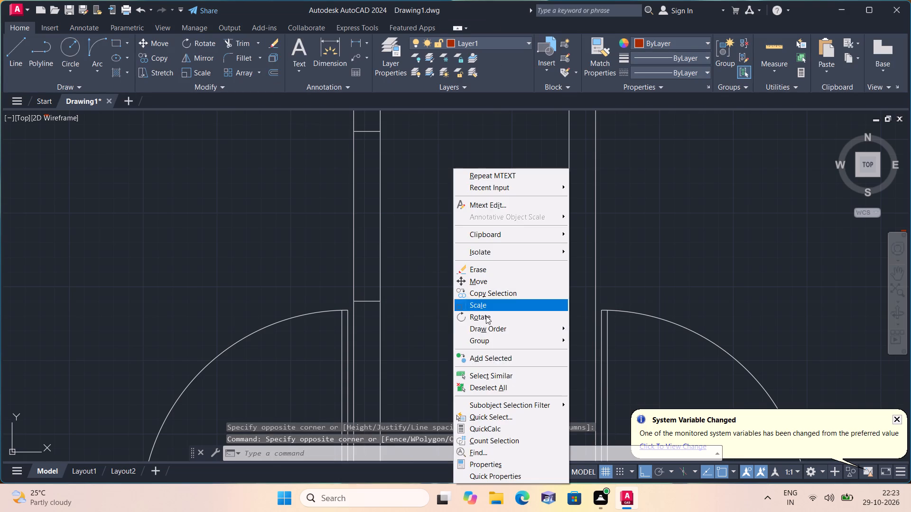
pyautogui.click(488, 372)
pyautogui.rightClick(487, 371)
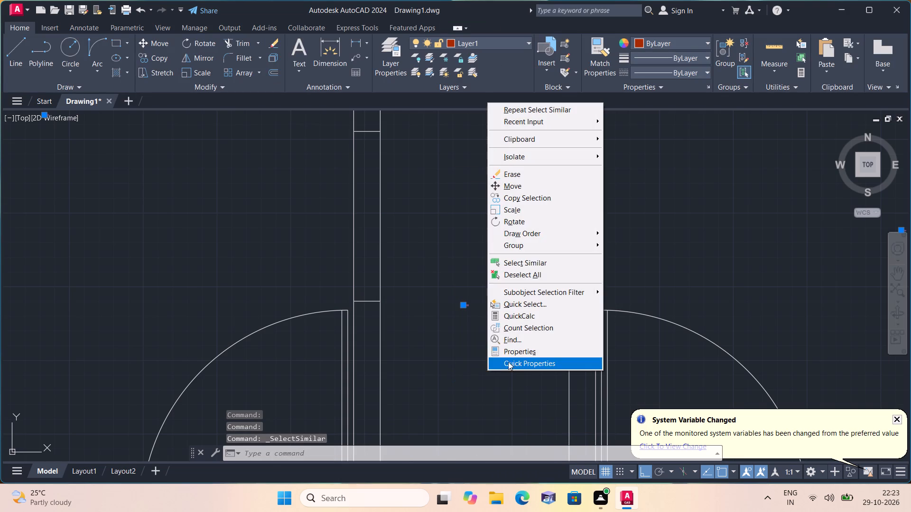
pyautogui.click(523, 349)
pyautogui.click(92, 273)
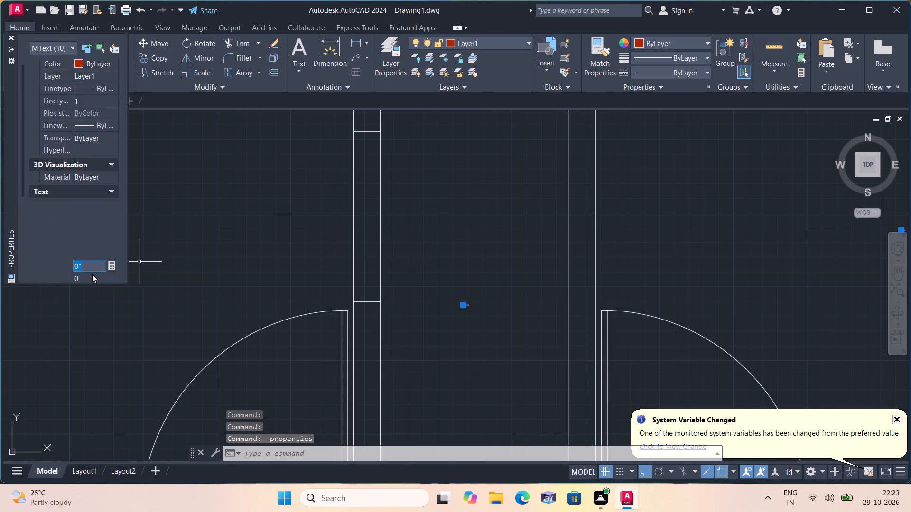
pyautogui.press('BackSpace')
pyautogui.write('6"')
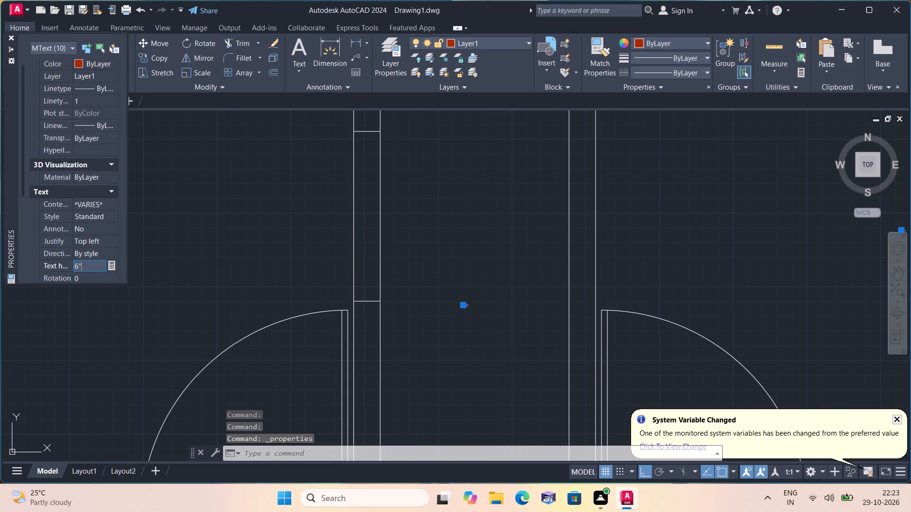
pyautogui.click(255, 165)
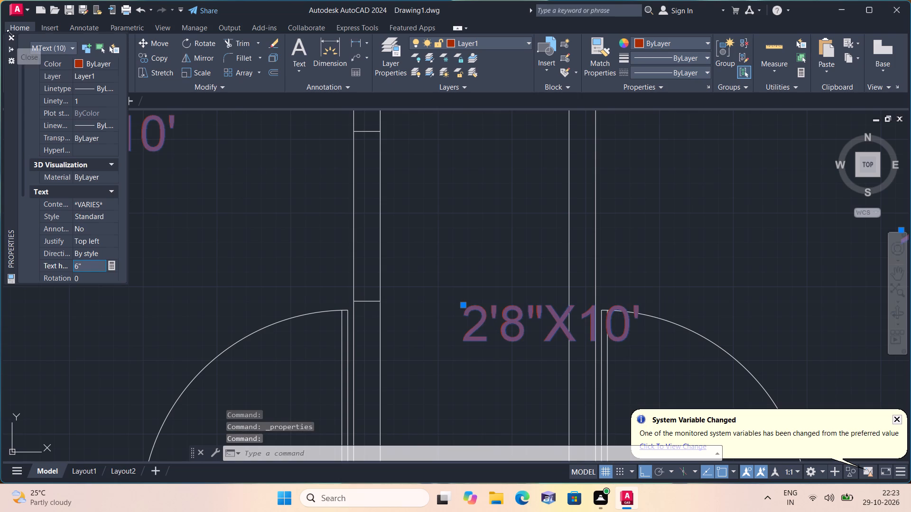
pyautogui.click(10, 33)
pyautogui.click(11, 36)
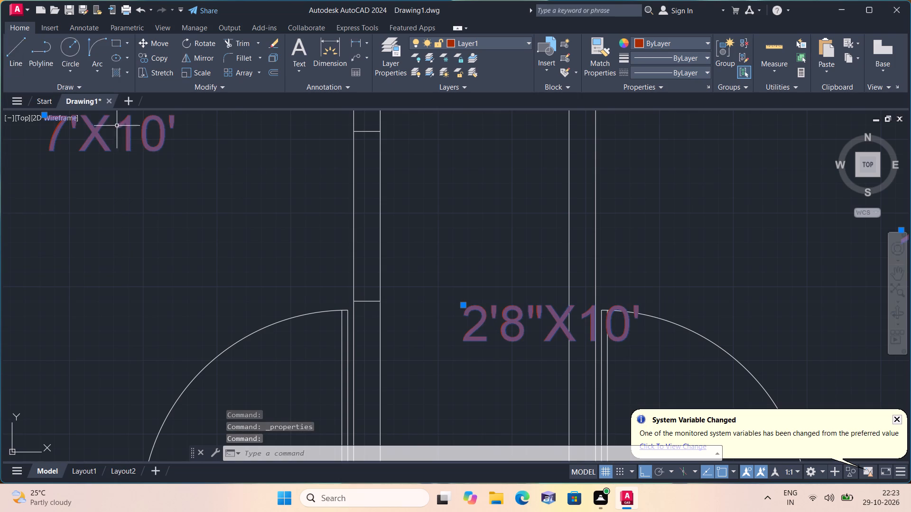
pyautogui.press('Escape')
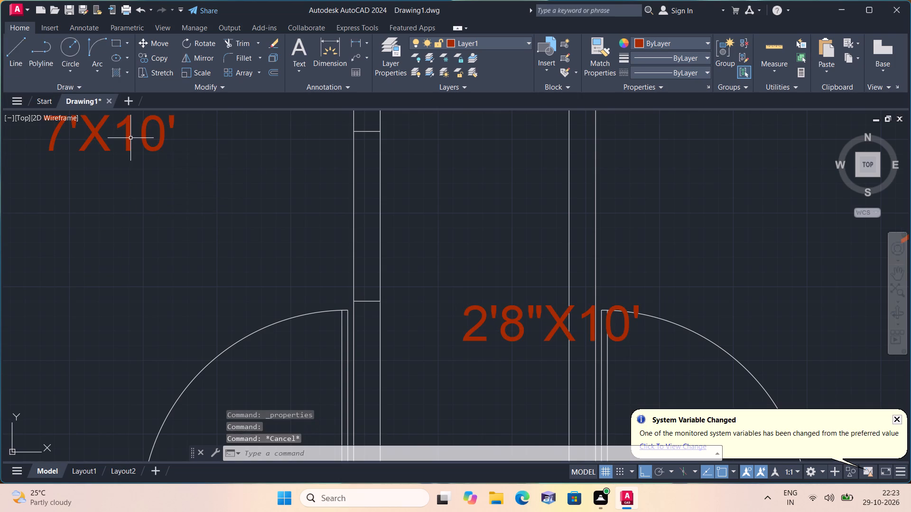
# Rotate the 2'8"X10' label by 90° so it runs vertically along the narrow space between the upper rooms.
pyautogui.scroll(-2, 131, 165)
pyautogui.click(276, 222)
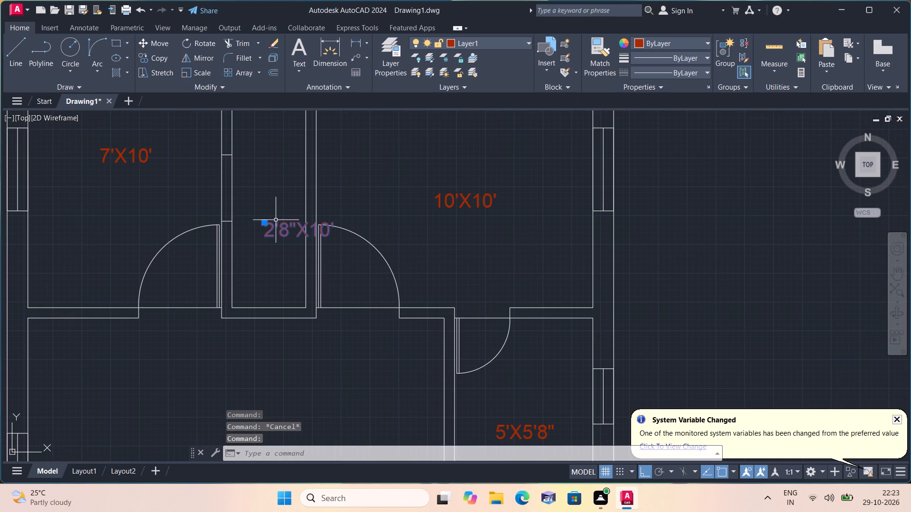
pyautogui.click(199, 42)
pyautogui.moveTo(269, 241); pyautogui.dragTo(270, 229)
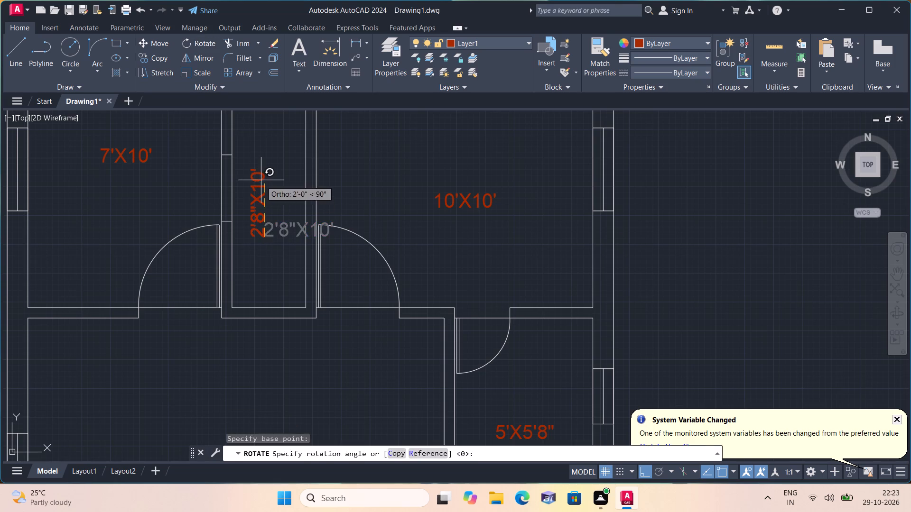
pyautogui.click(261, 180)
# Rotate the 10'X6'7" label beside the staircase 90° clockwise so it reads downward.
pyautogui.scroll(-2, 261, 182)
pyautogui.moveTo(332, 284); pyautogui.dragTo(372, 149, button='middle')
pyautogui.scroll(2, 447, 393)
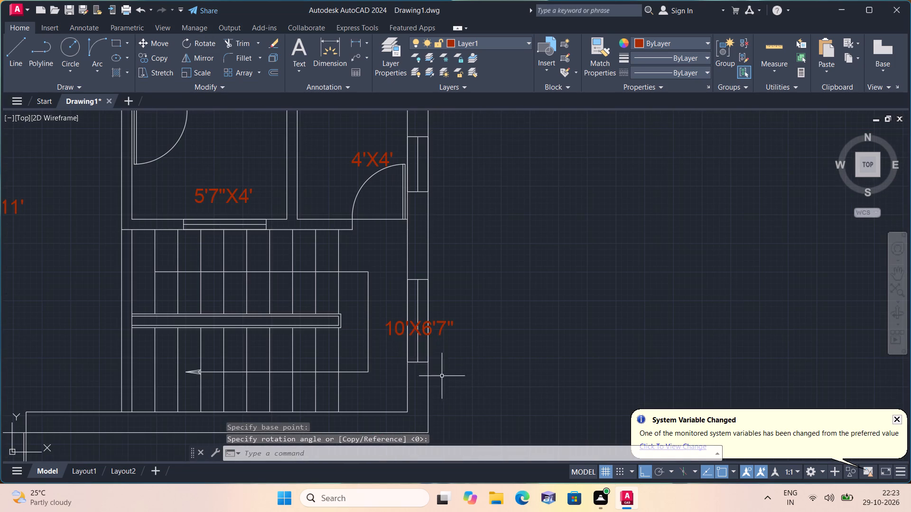
pyautogui.click(392, 329)
pyautogui.click(206, 43)
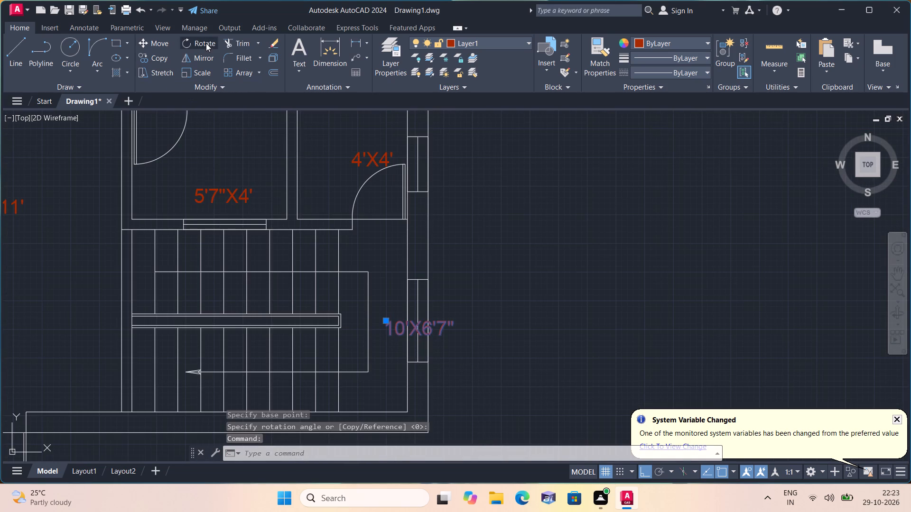
pyautogui.click(394, 318)
pyautogui.click(387, 377)
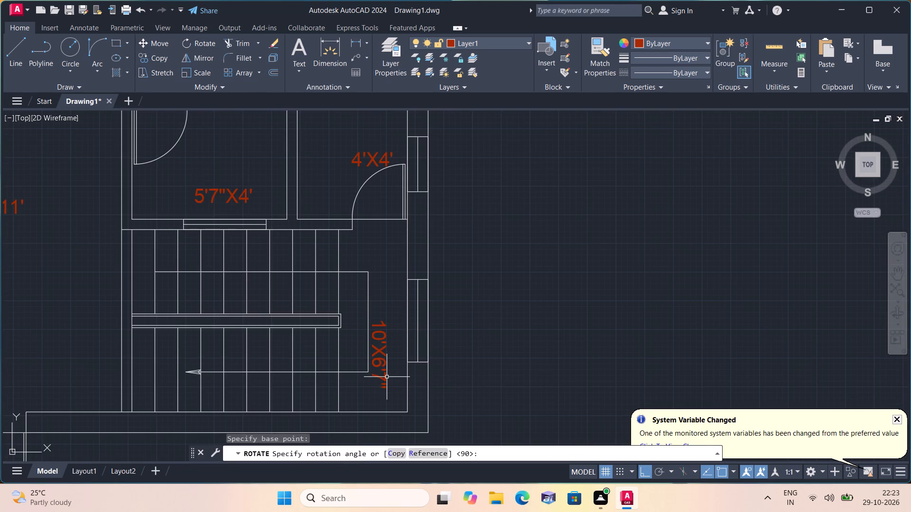
# Turn ortho mode off.
pyautogui.moveTo(295, 349); pyautogui.dragTo(401, 321, button='middle')
pyautogui.scroll(-1, 400, 320)
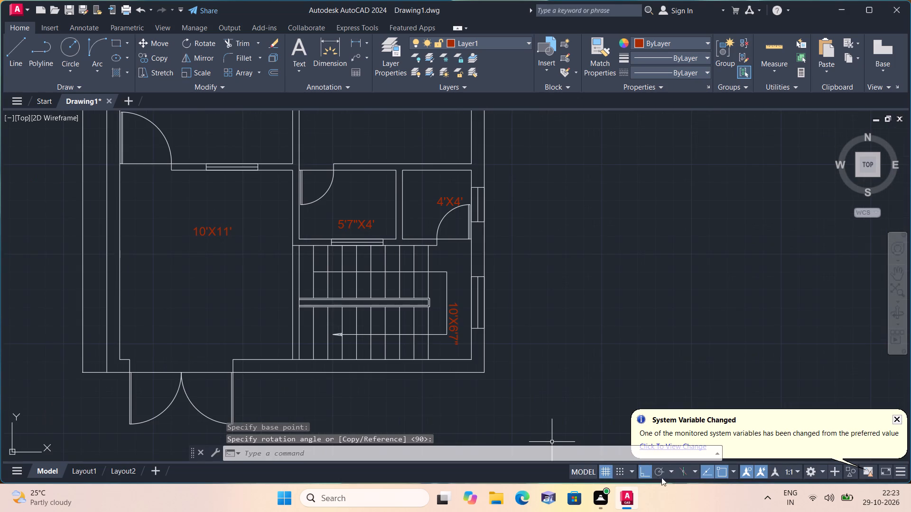
pyautogui.click(643, 470)
# Examine the placement and size of the room labels, focusing on the 7'X10' label in the upper-left room.
pyautogui.scroll(-1, 396, 290)
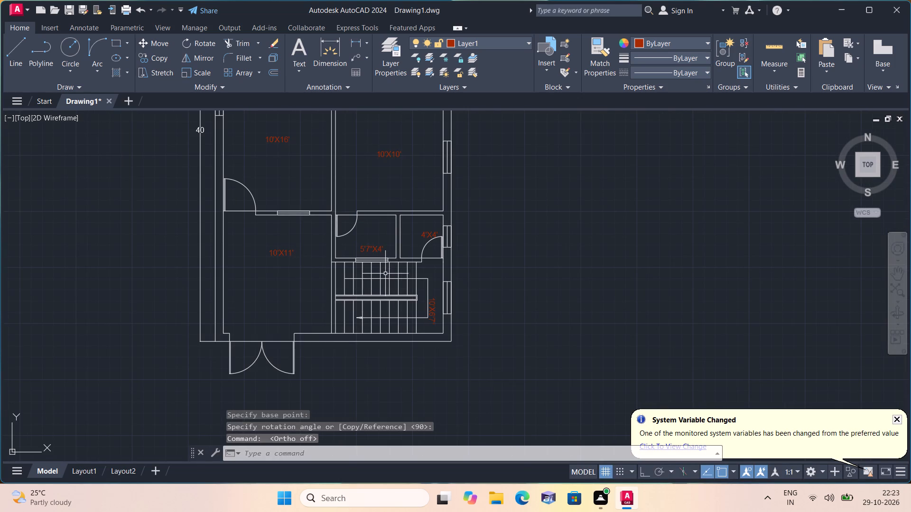
pyautogui.moveTo(346, 241); pyautogui.dragTo(413, 405, button='middle')
pyautogui.moveTo(345, 162); pyautogui.dragTo(372, 245, button='middle')
pyautogui.scroll(1, 337, 223)
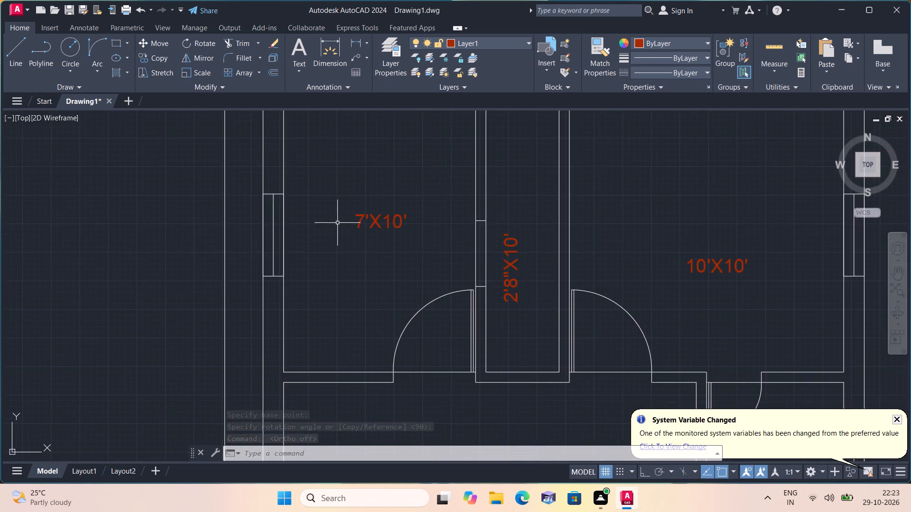
pyautogui.scroll(2, 337, 223)
pyautogui.moveTo(367, 246); pyautogui.dragTo(352, 258, button='middle')
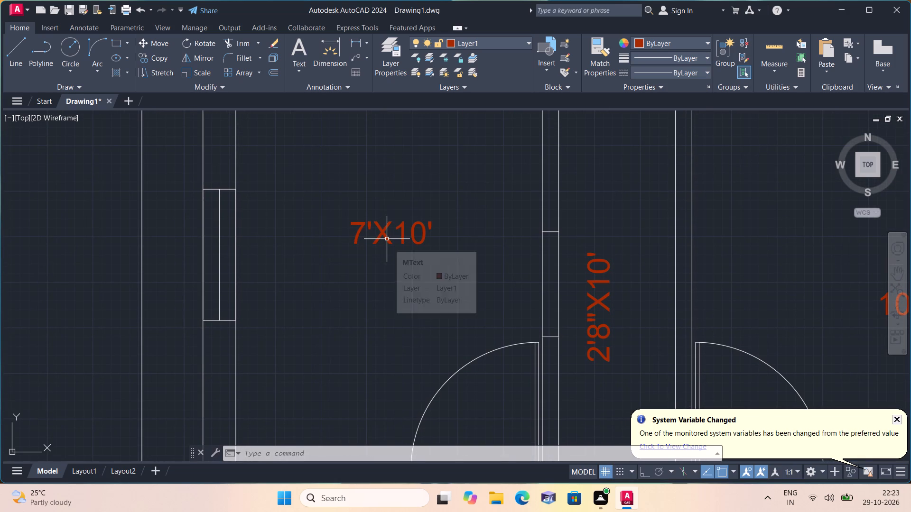
pyautogui.scroll(-2, 390, 232)
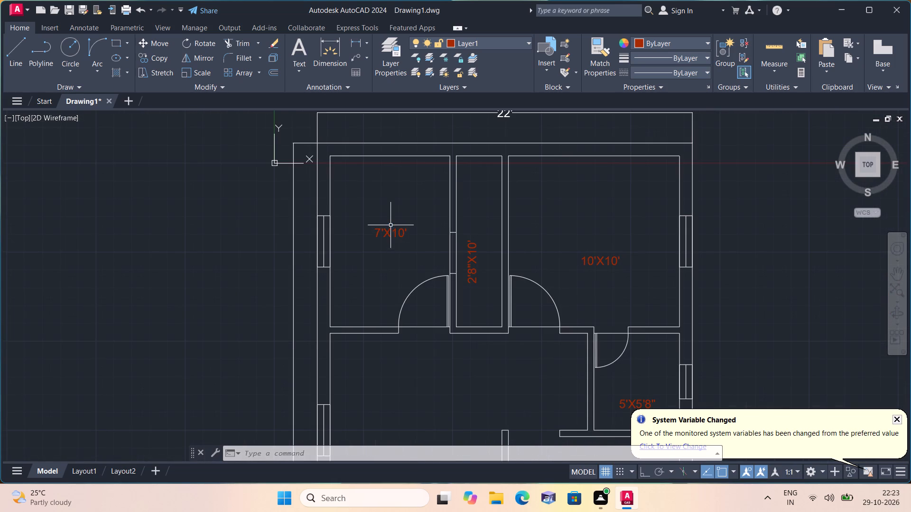
pyautogui.scroll(2, 390, 224)
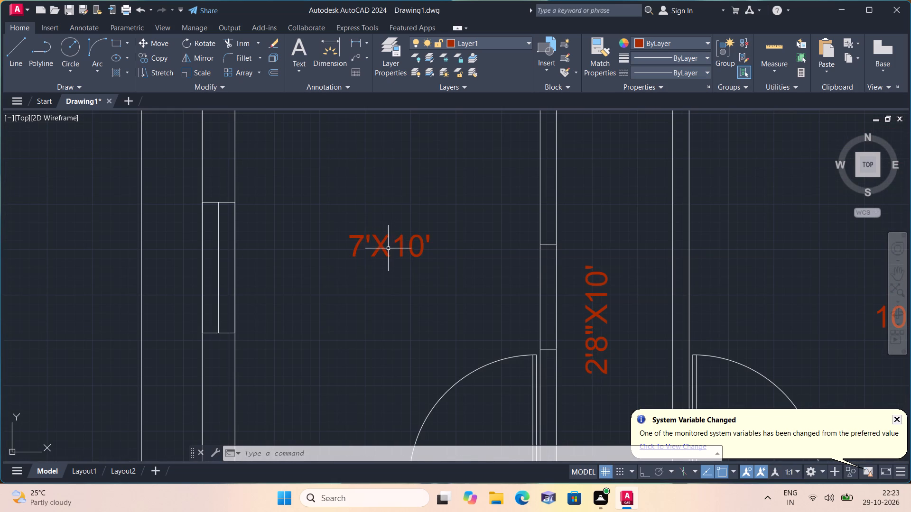
# Move the 7'X10' label slightly lower within the upper-left room.
pyautogui.scroll(-2, 376, 238)
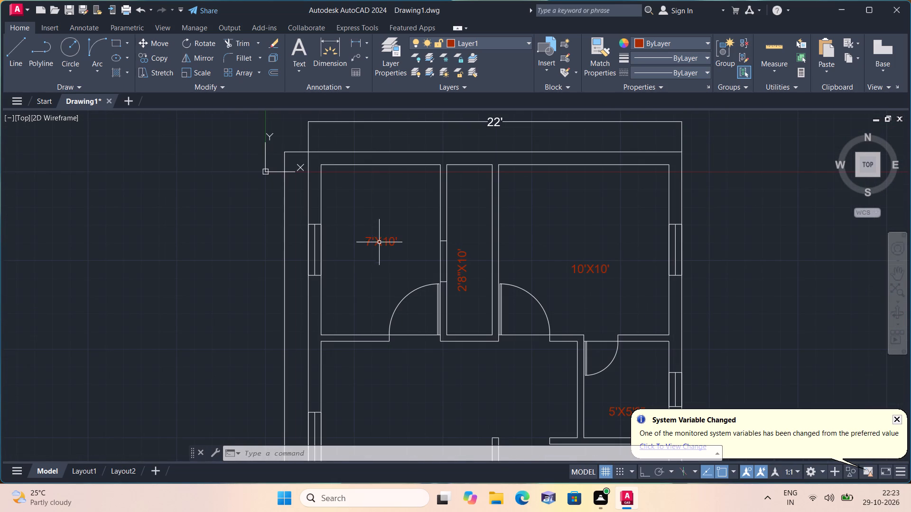
pyautogui.scroll(2, 376, 249)
pyautogui.click(379, 230)
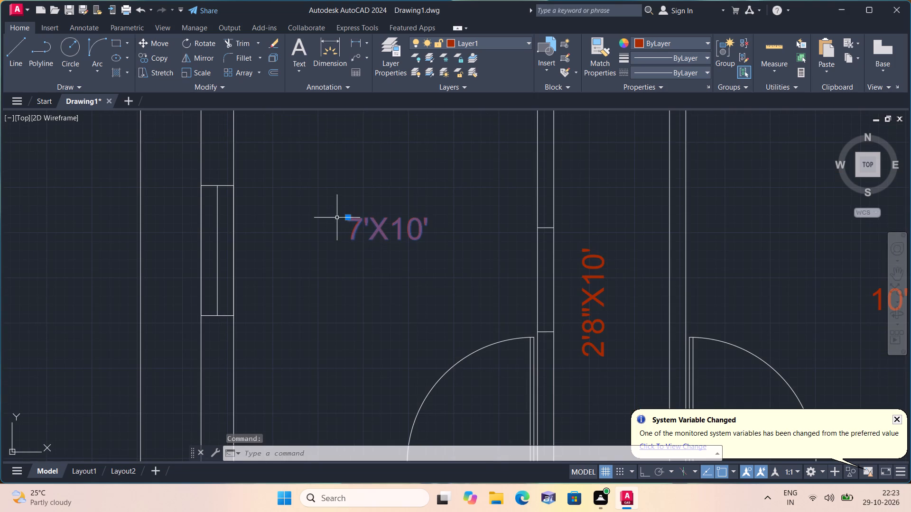
pyautogui.click(346, 219)
pyautogui.moveTo(302, 274); pyautogui.dragTo(316, 226, button='middle')
pyautogui.scroll(-1, 302, 274)
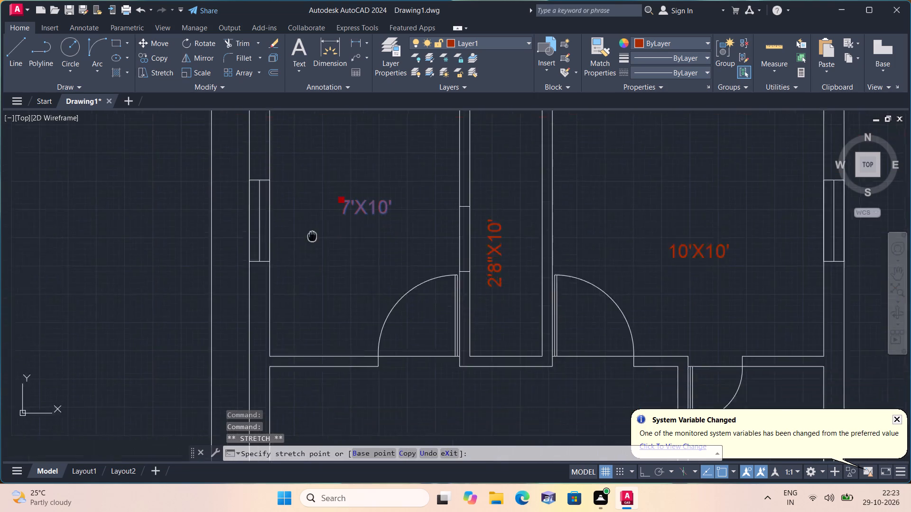
pyautogui.moveTo(316, 226); pyautogui.dragTo(342, 176, button='middle')
pyautogui.click(361, 199)
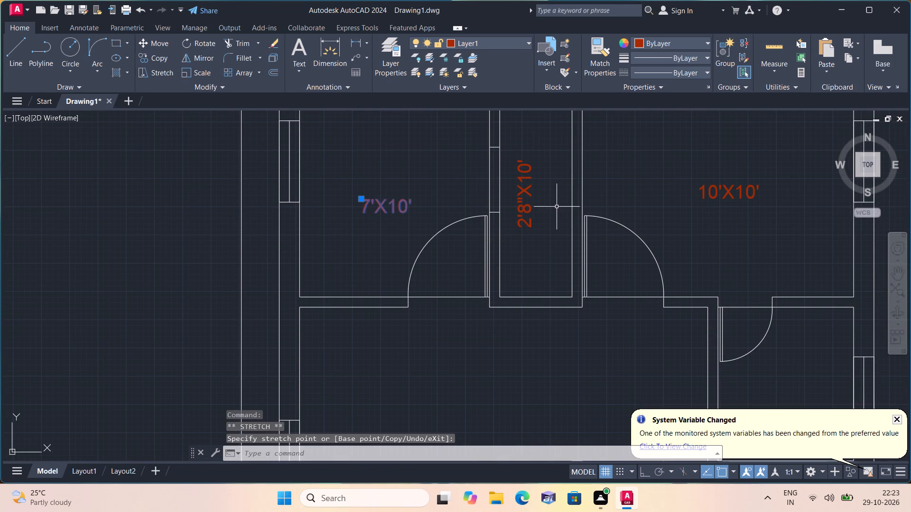
# Move the 2'8"X10' label closer to the left wall of the narrow space between the upper rooms.
pyautogui.scroll(1, 547, 220)
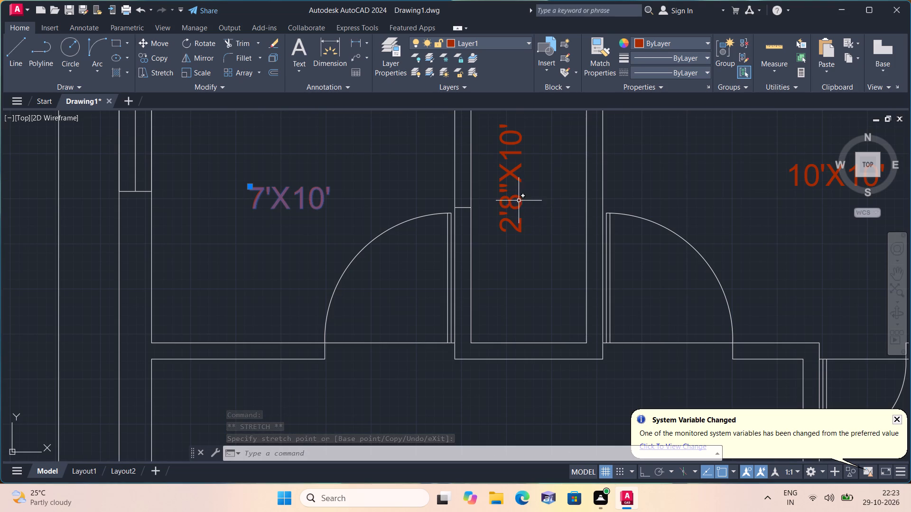
pyautogui.moveTo(530, 181); pyautogui.dragTo(394, 219, button='middle')
pyautogui.scroll(-1, 530, 181)
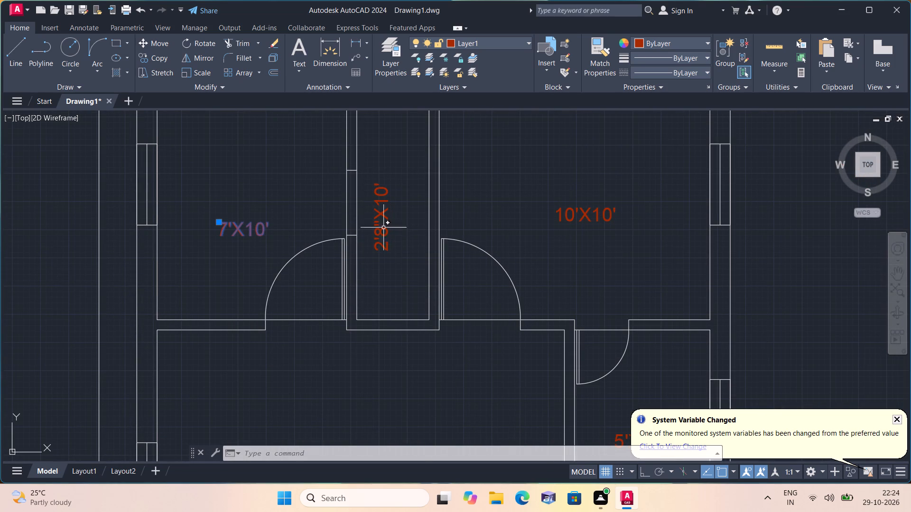
pyautogui.click(380, 225)
pyautogui.scroll(2, 389, 255)
pyautogui.click(352, 244)
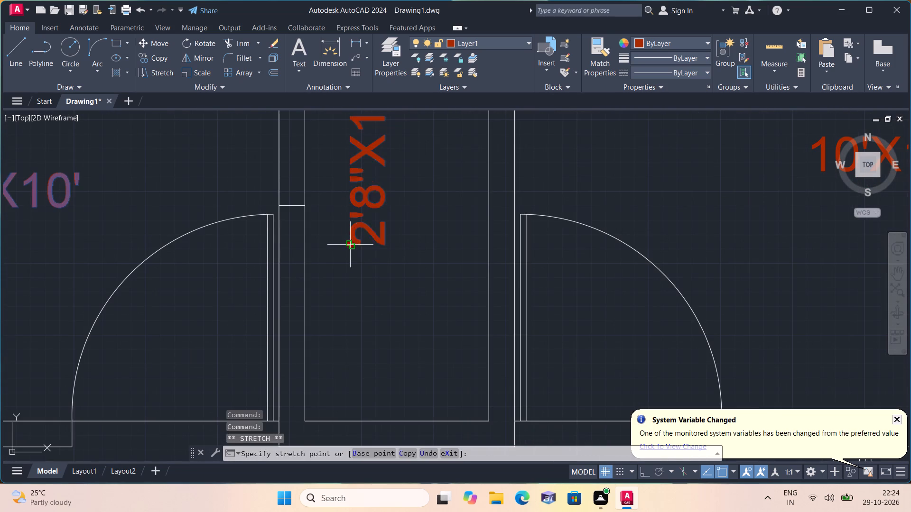
pyautogui.click(324, 229)
# Move the 4'X4' label left within its small room, clear of the door swing.
pyautogui.scroll(-3, 324, 229)
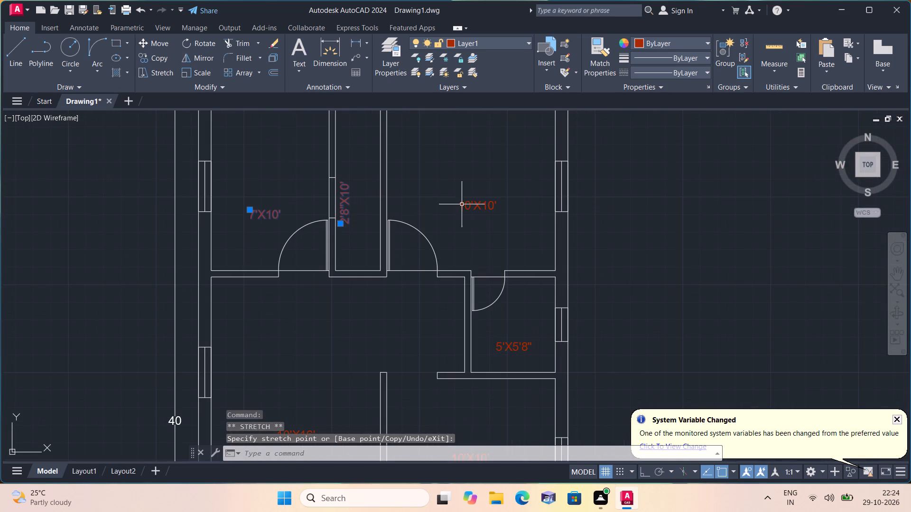
pyautogui.moveTo(485, 258); pyautogui.dragTo(490, 219, button='middle')
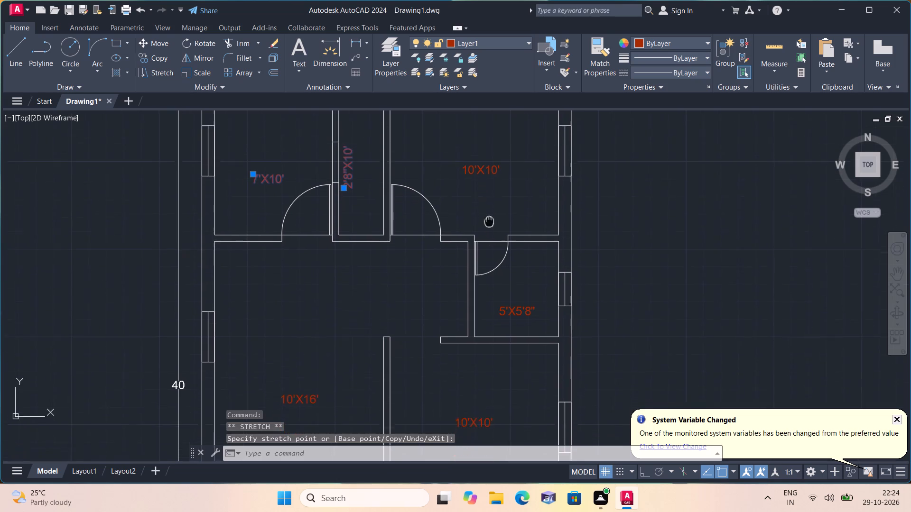
pyautogui.moveTo(490, 219); pyautogui.dragTo(521, 176, button='middle')
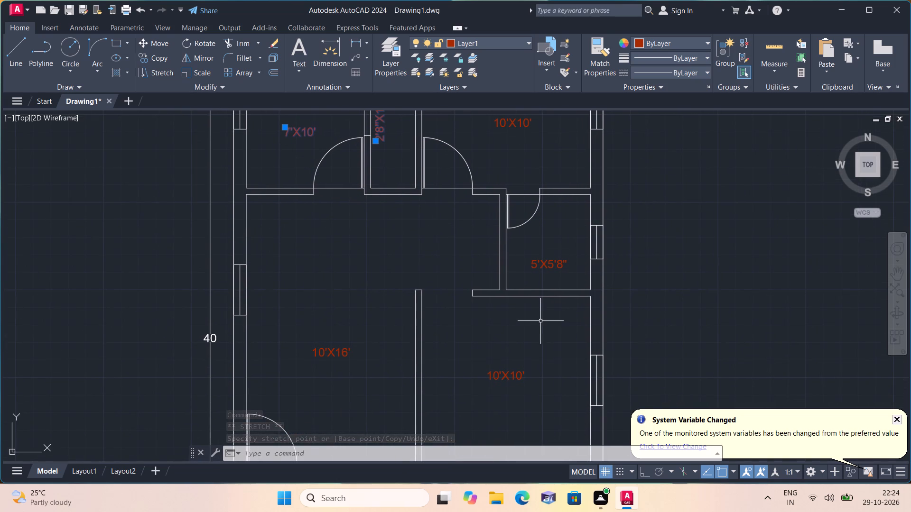
pyautogui.moveTo(540, 321); pyautogui.dragTo(554, 283, button='middle')
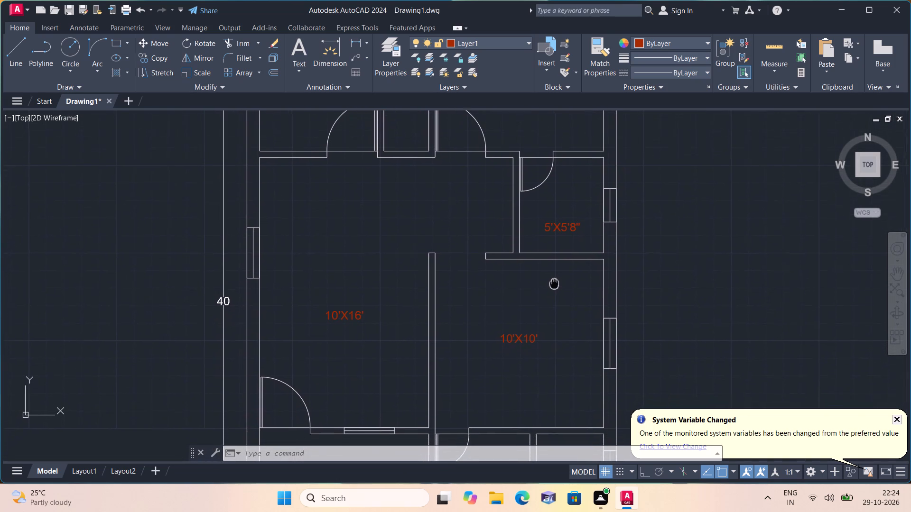
pyautogui.moveTo(554, 283); pyautogui.dragTo(562, 258, button='middle')
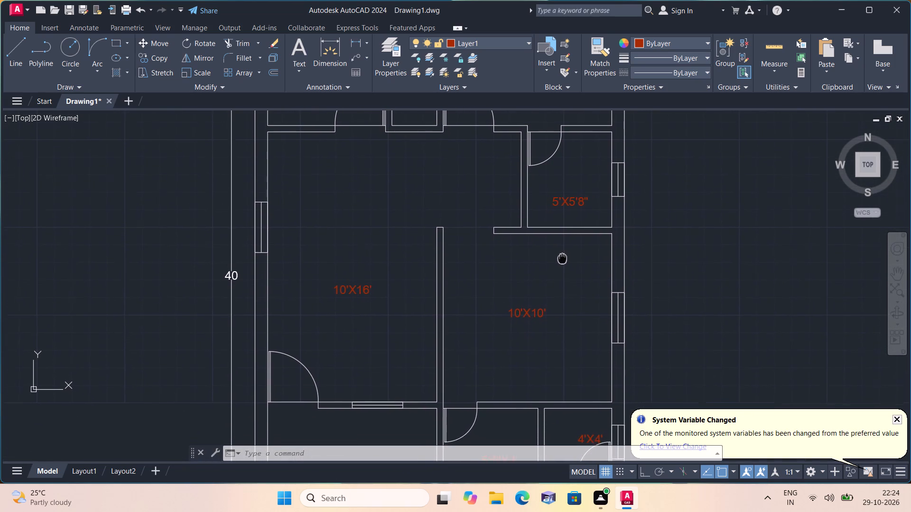
pyautogui.moveTo(562, 258); pyautogui.dragTo(567, 244, button='middle')
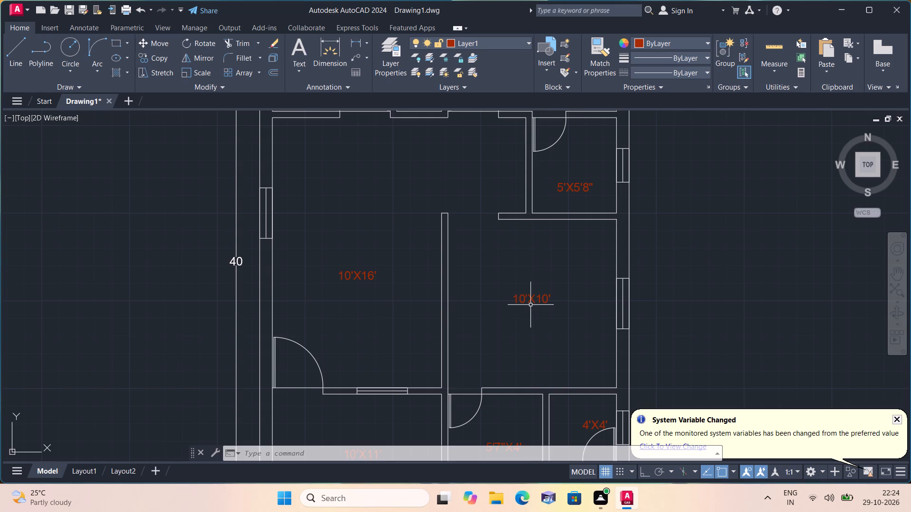
pyautogui.moveTo(554, 326); pyautogui.dragTo(582, 284, button='middle')
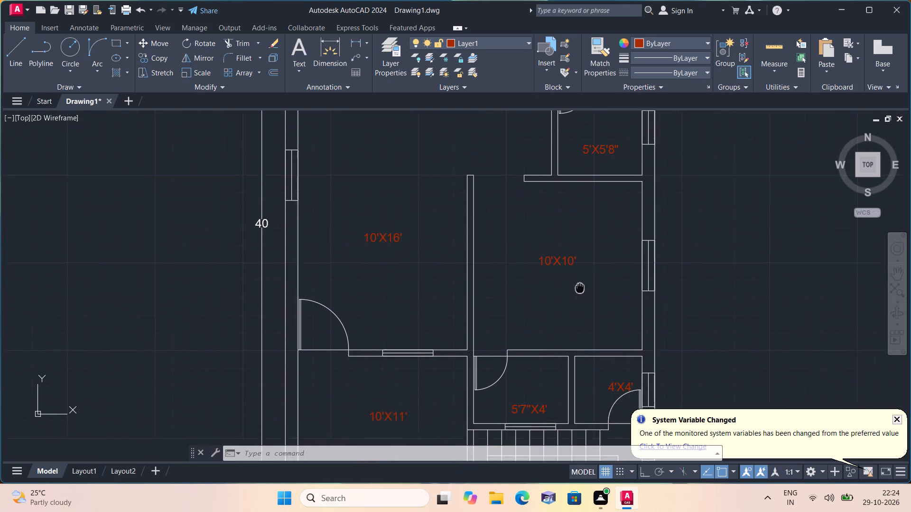
pyautogui.moveTo(582, 284); pyautogui.dragTo(596, 245, button='middle')
pyautogui.middleClick(602, 229)
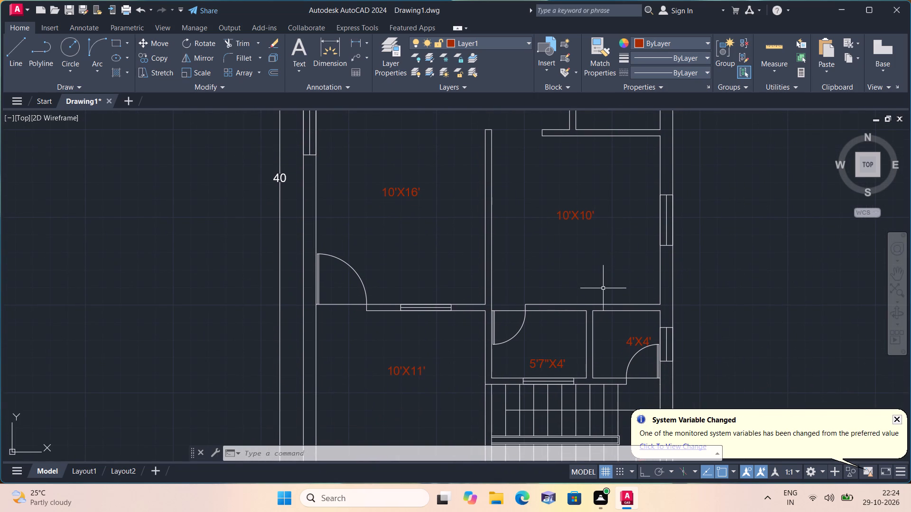
pyautogui.moveTo(634, 331); pyautogui.dragTo(625, 283, button='middle')
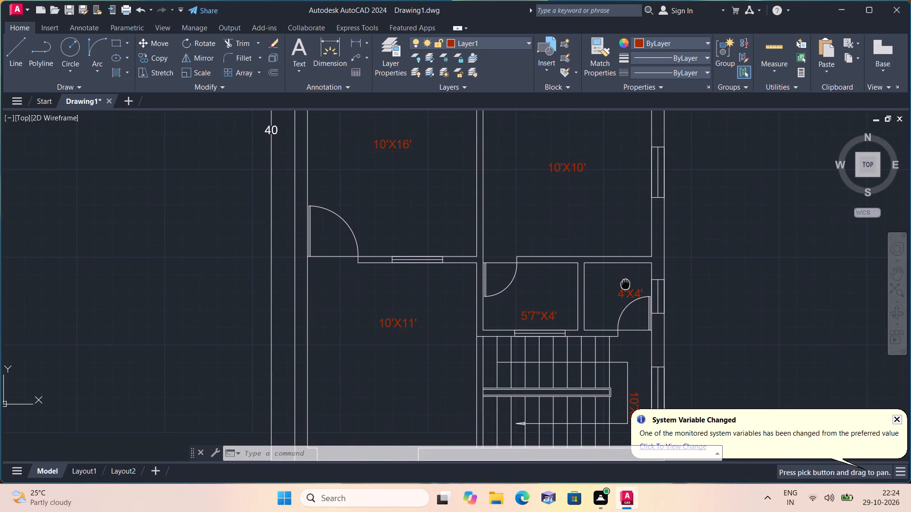
pyautogui.scroll(1, 614, 292)
pyautogui.click(632, 293)
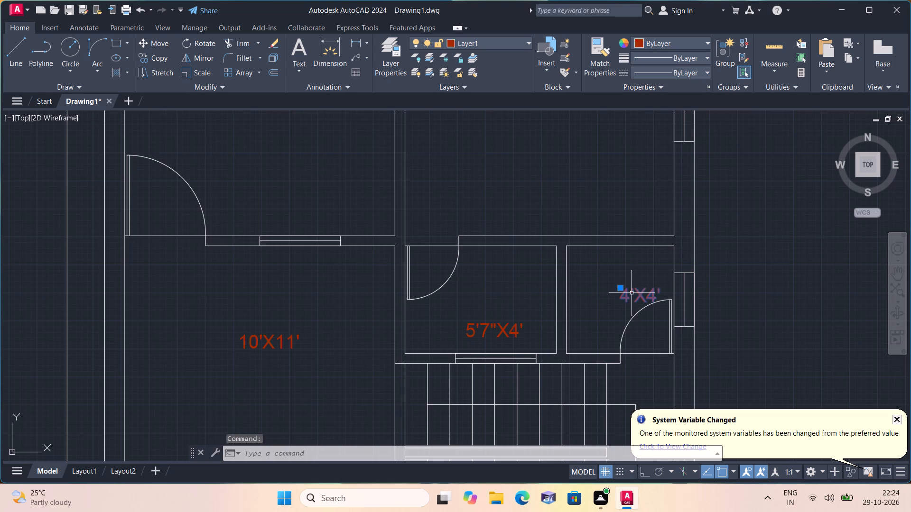
pyautogui.click(618, 287)
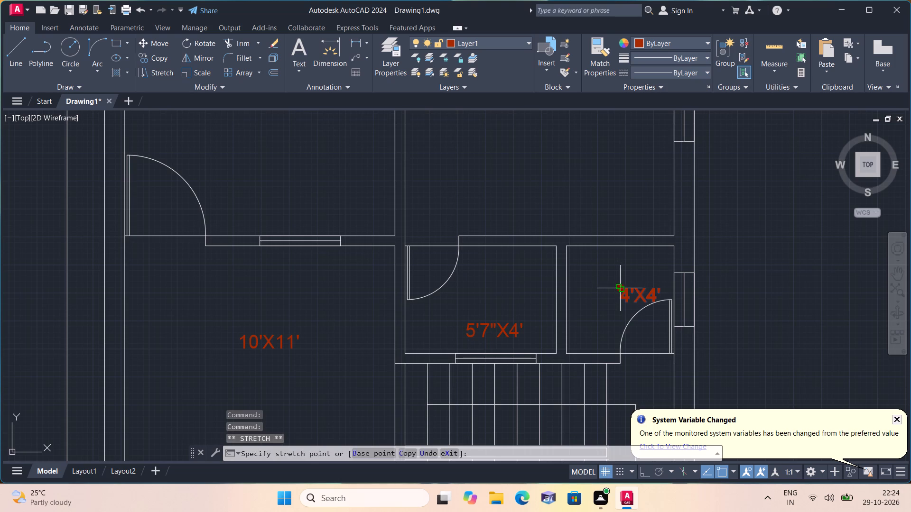
pyautogui.click(589, 295)
# Move the 10'X6'7" label upward beside the staircase, between the stair direction line and the window, and clear the selection.
pyautogui.moveTo(597, 309); pyautogui.dragTo(568, 182, button='middle')
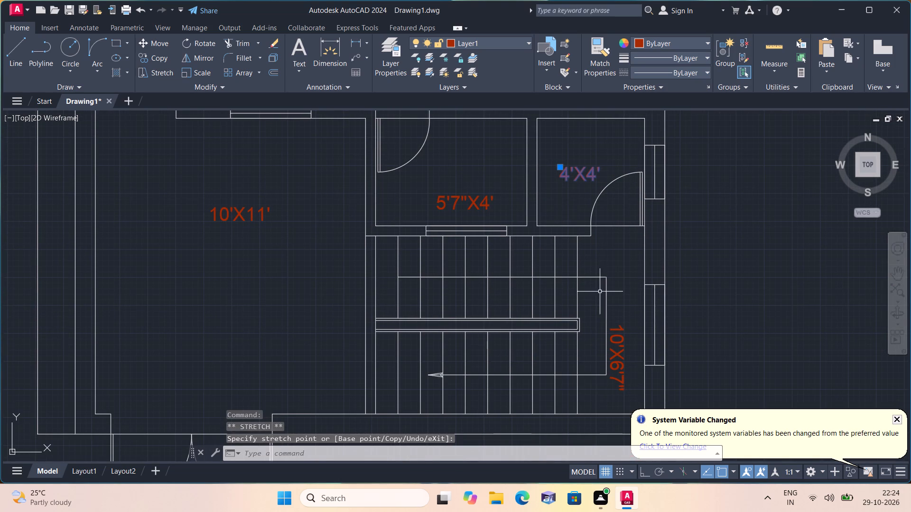
pyautogui.moveTo(607, 312); pyautogui.dragTo(603, 294, button='middle')
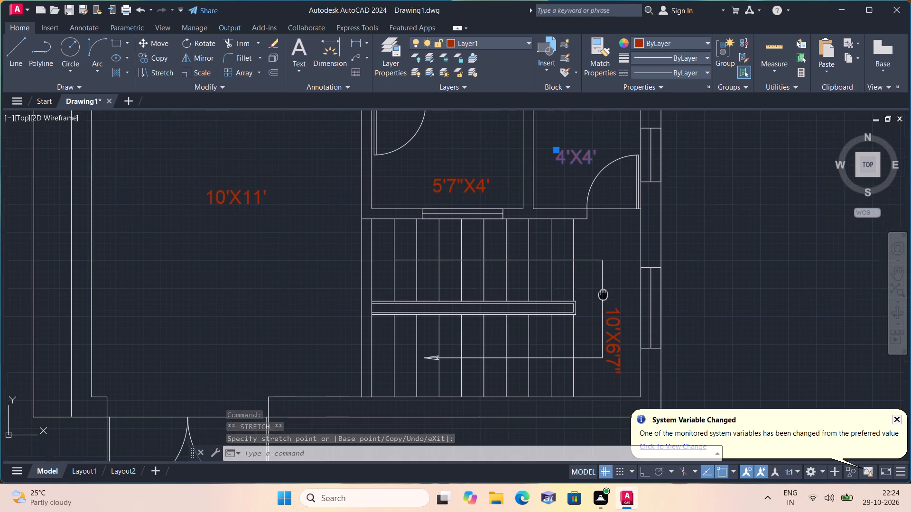
pyautogui.moveTo(603, 294); pyautogui.dragTo(604, 291, button='middle')
pyautogui.click(618, 311)
pyautogui.click(617, 309)
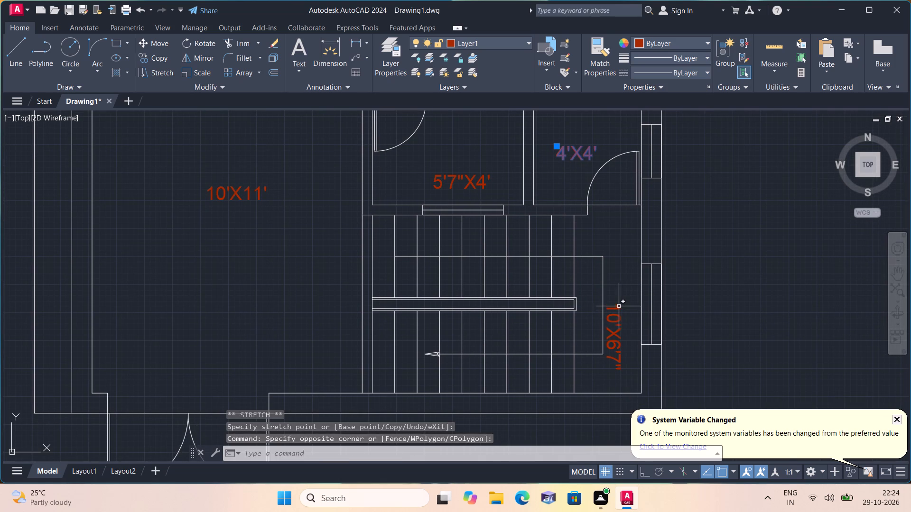
pyautogui.click(618, 307)
pyautogui.click(621, 307)
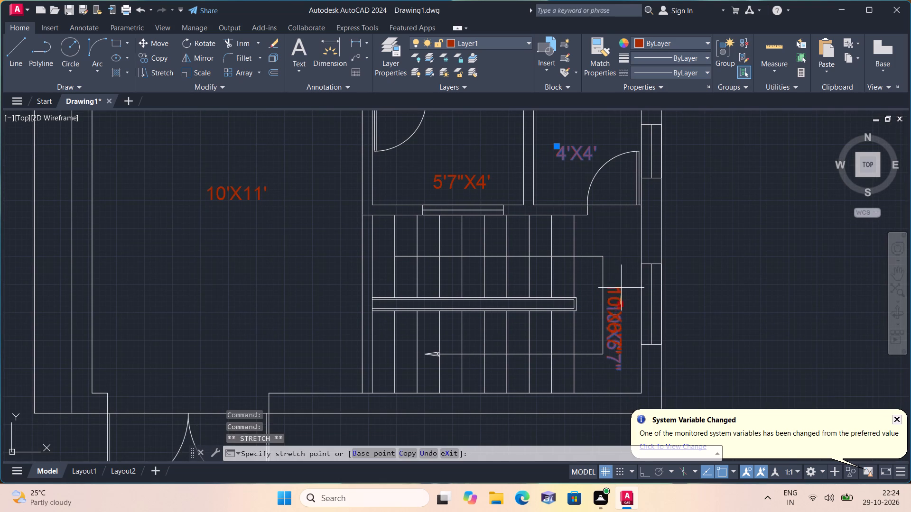
pyautogui.click(623, 267)
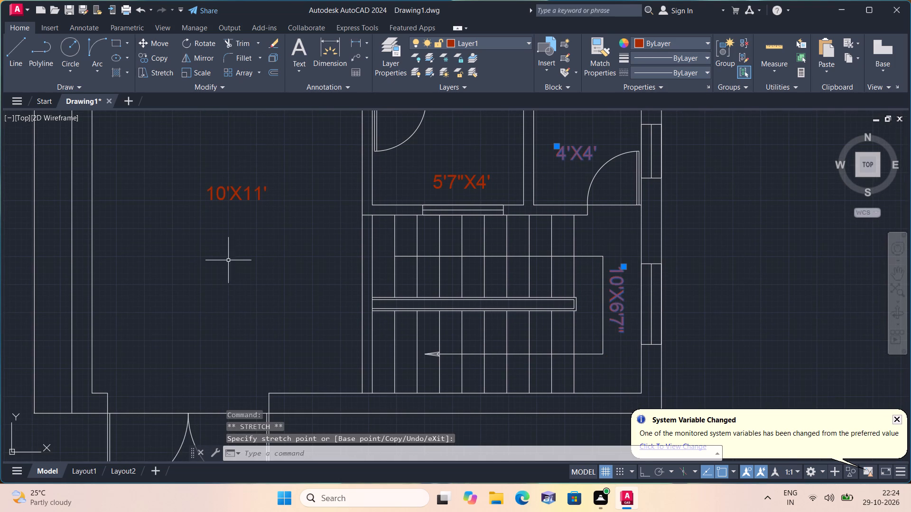
pyautogui.moveTo(231, 260); pyautogui.dragTo(302, 273, button='middle')
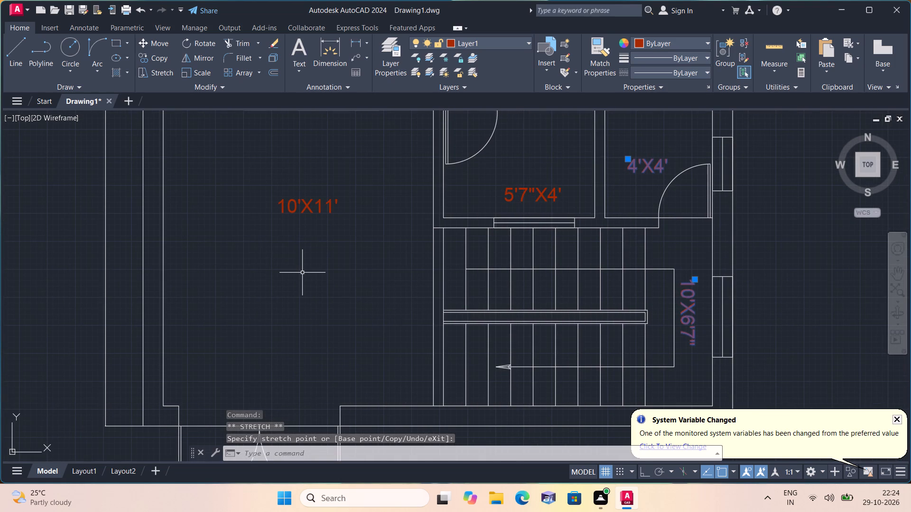
pyautogui.press('Escape')
# Make the green Layer2 the current layer.
pyautogui.scroll(-2, 302, 273)
pyautogui.moveTo(326, 225); pyautogui.dragTo(465, 373, button='middle')
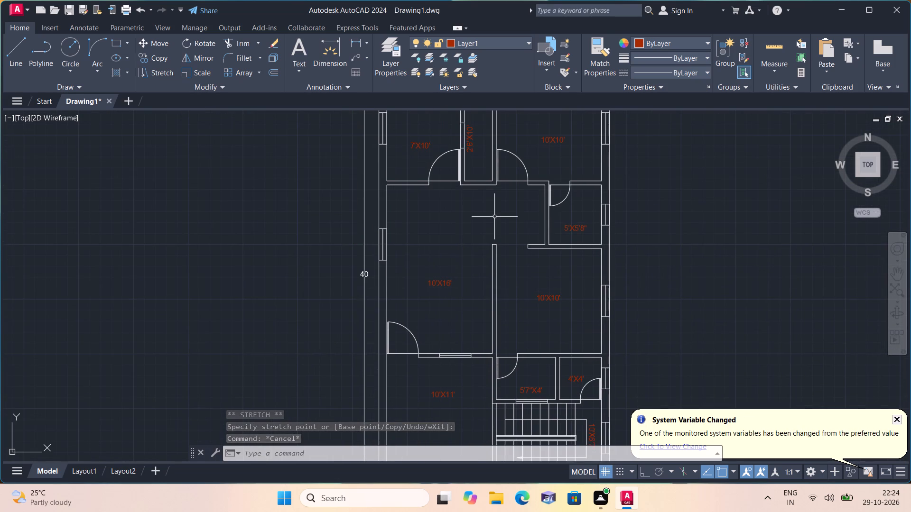
pyautogui.moveTo(494, 218); pyautogui.dragTo(437, 299, button='middle')
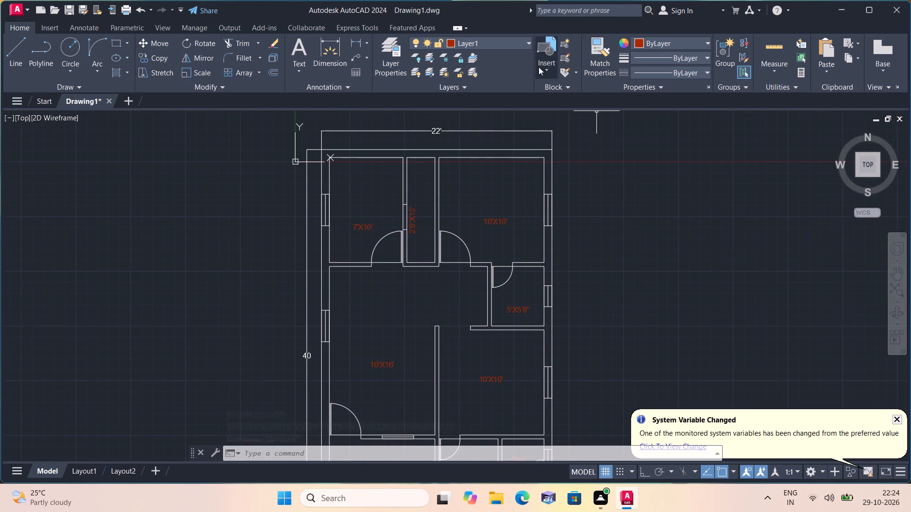
pyautogui.click(512, 43)
pyautogui.click(488, 102)
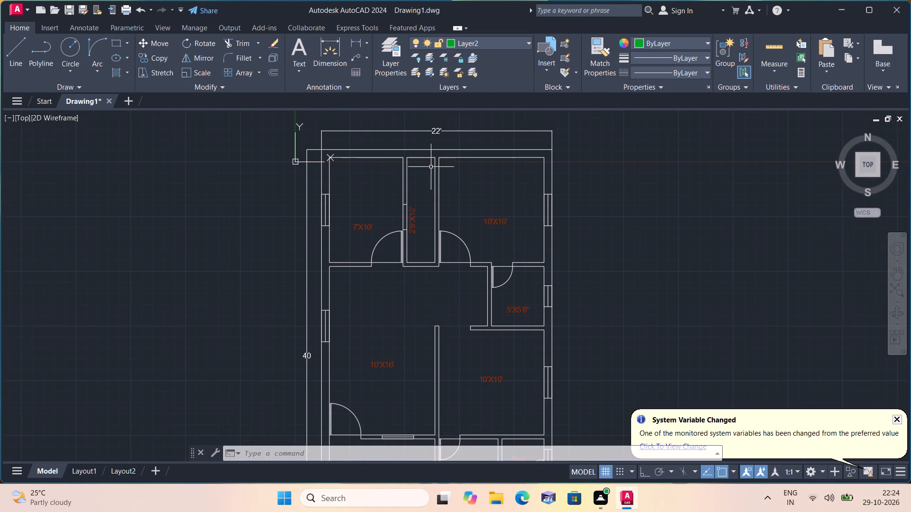
# Add the multiline text label KITCHEN above the 7'X10' label in the upper-left room.
pyautogui.press('space')
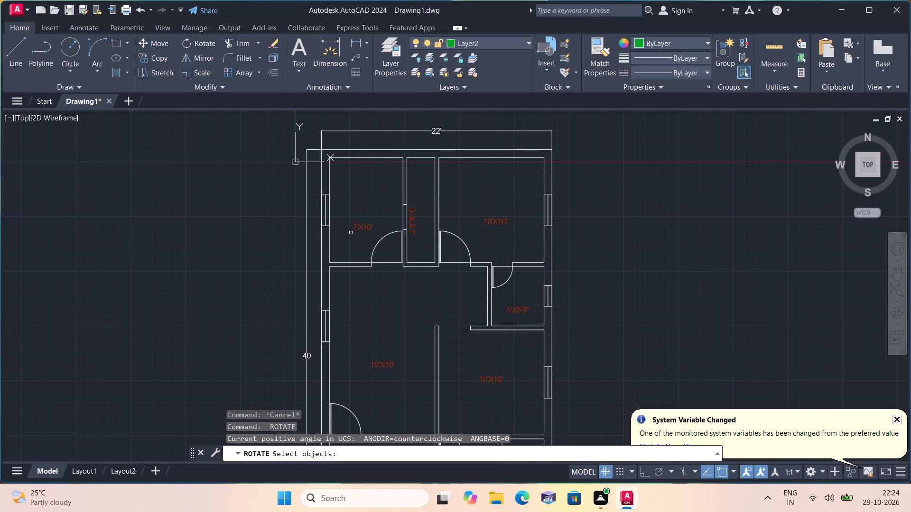
pyautogui.press('Escape')
pyautogui.write('MT')
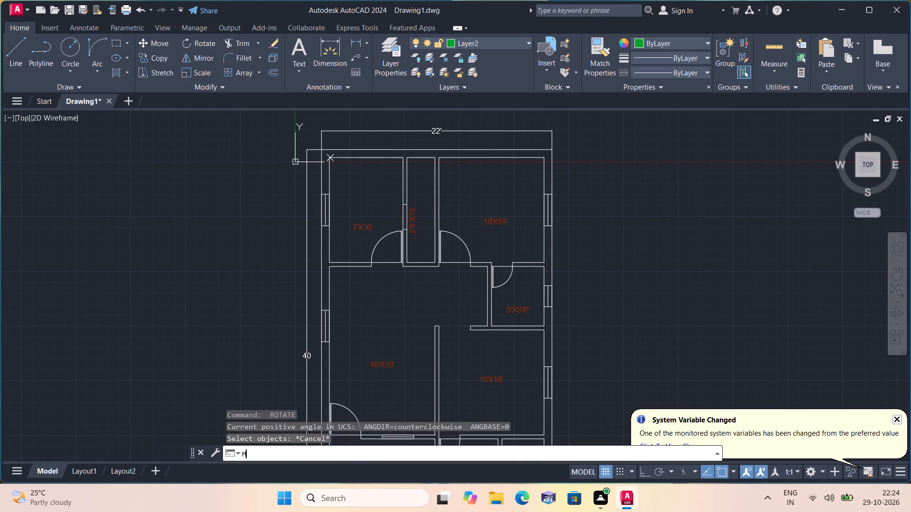
pyautogui.press('space')
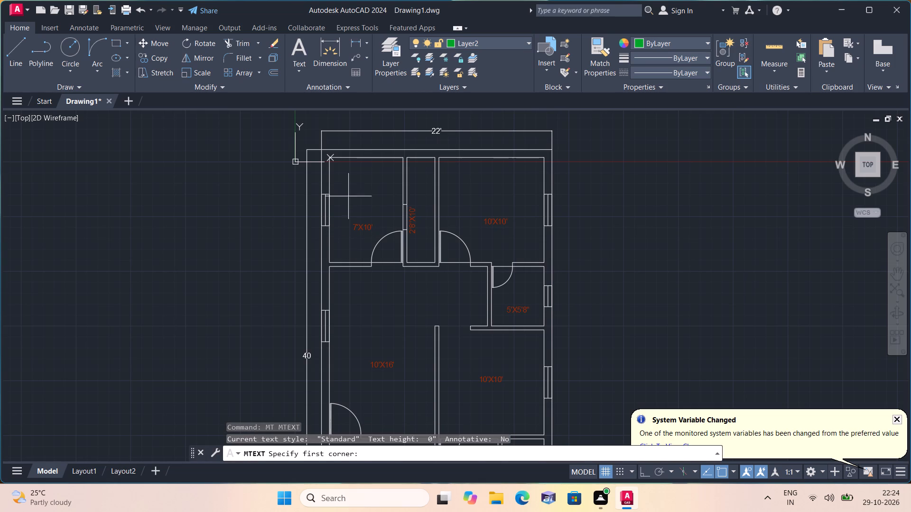
pyautogui.tripleClick(359, 197)
pyautogui.click(359, 196)
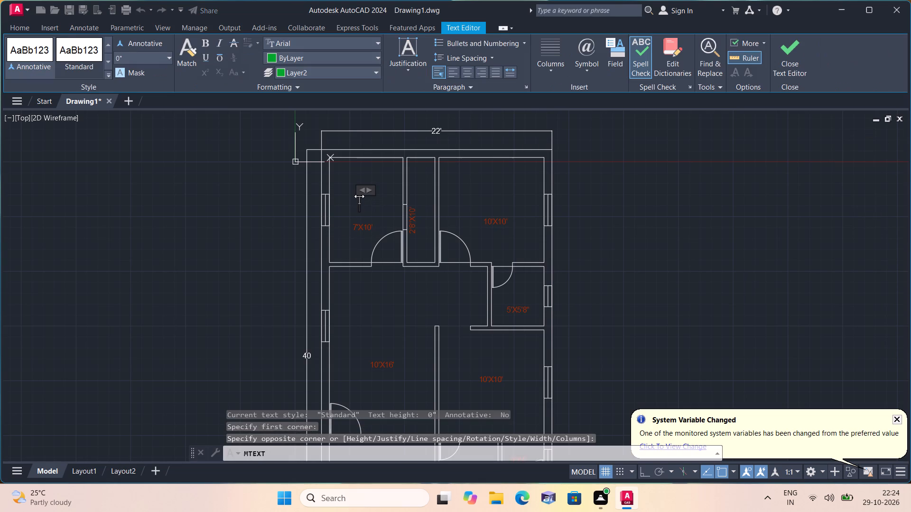
pyautogui.write('KI')
pyautogui.write('TCHEN')
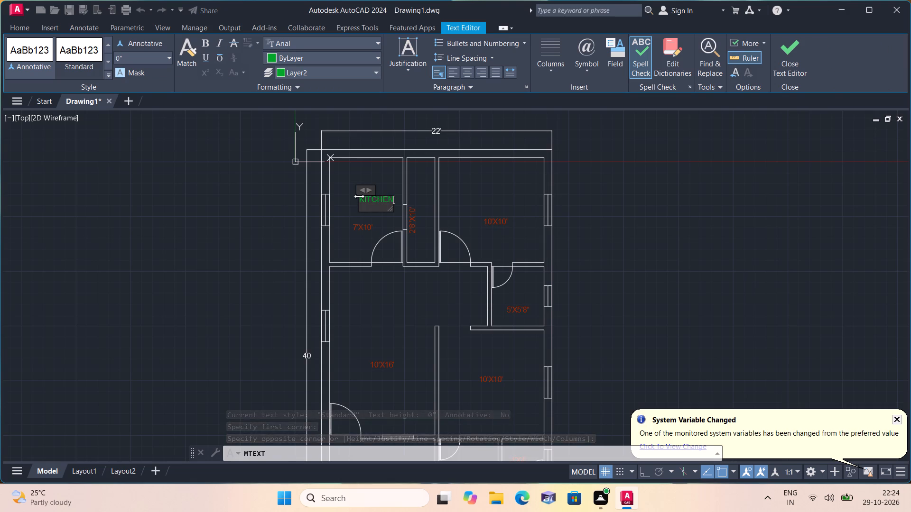
pyautogui.click(481, 197)
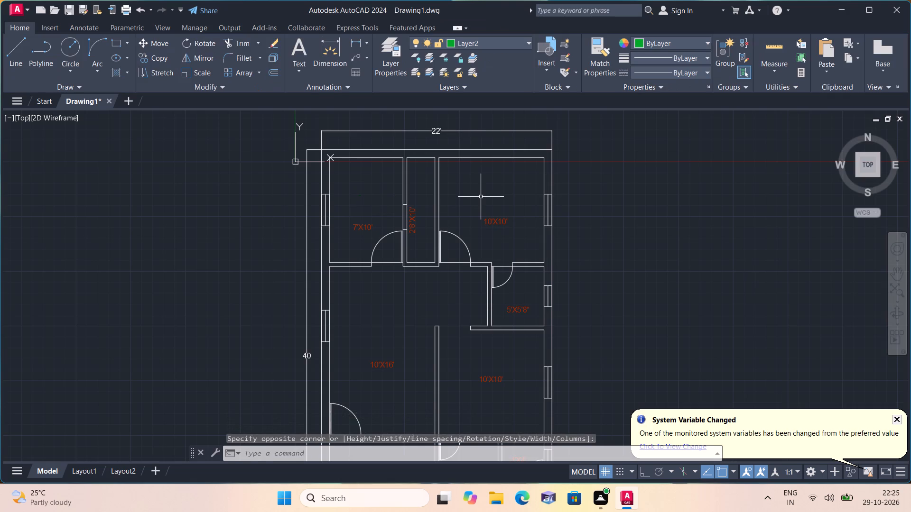
# Add the multiline text label BEDROOM 2 above the 10'X10' label in the upper-right room.
pyautogui.press('space')
pyautogui.tripleClick(481, 197)
pyautogui.click(481, 197)
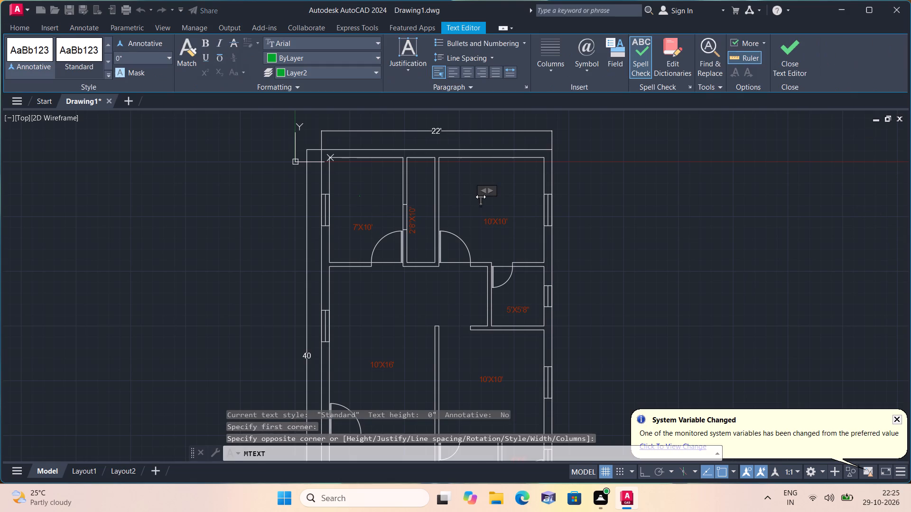
pyautogui.write('BEDROOM')
pyautogui.press('space')
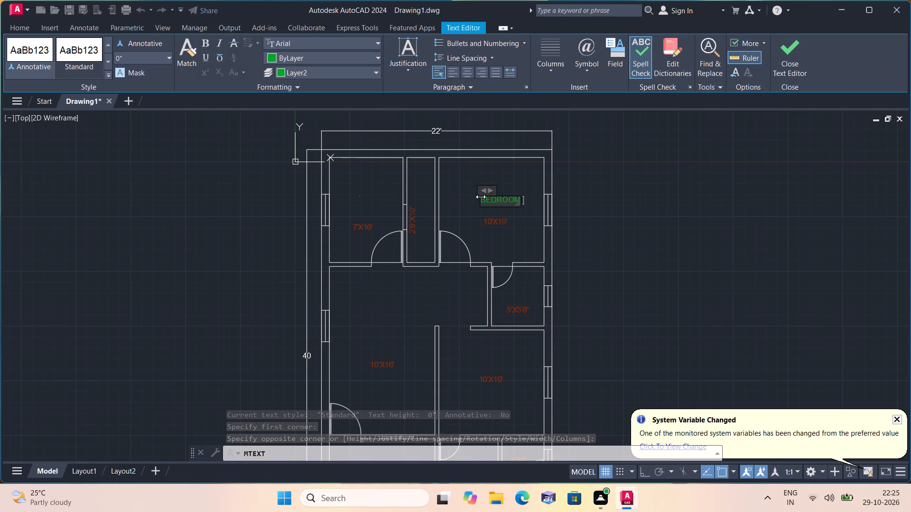
pyautogui.press('2')
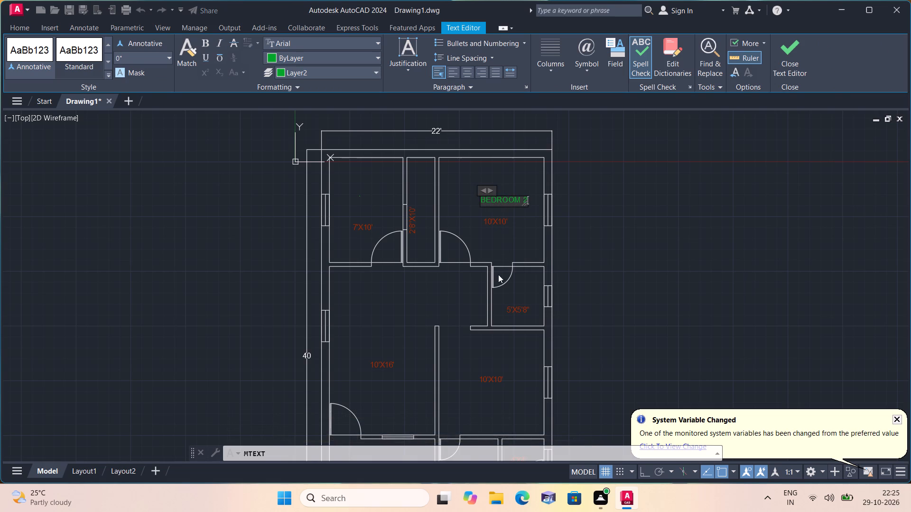
pyautogui.click(421, 294)
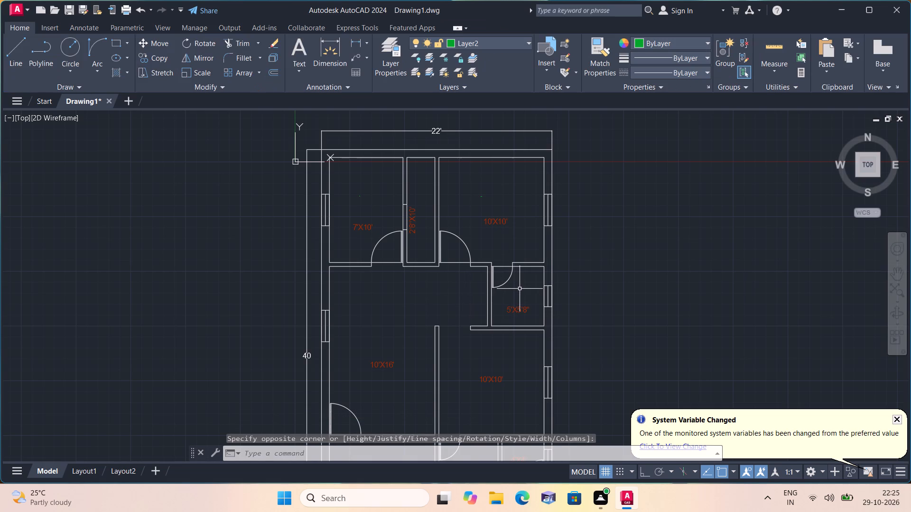
# Add the multiline text label W/C above the 5'X5'8" label in the small room below BEDROOM 2.
pyautogui.press('space')
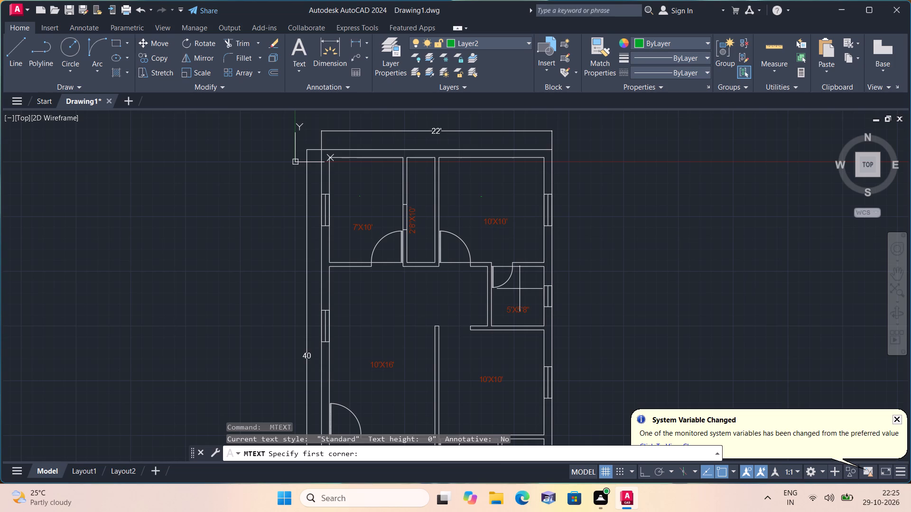
pyautogui.scroll(1, 520, 289)
pyautogui.tripleClick(513, 289)
pyautogui.click(513, 289)
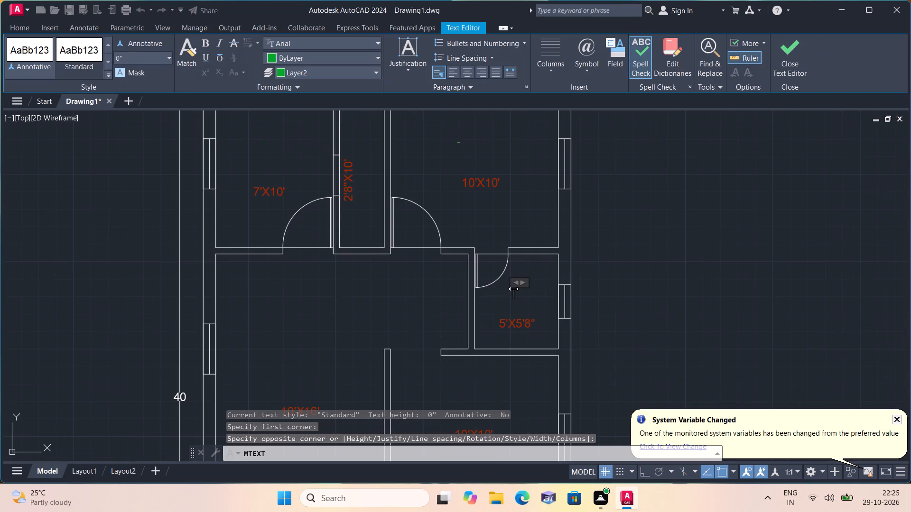
pyautogui.press('w')
pyautogui.press('/')
pyautogui.press('c')
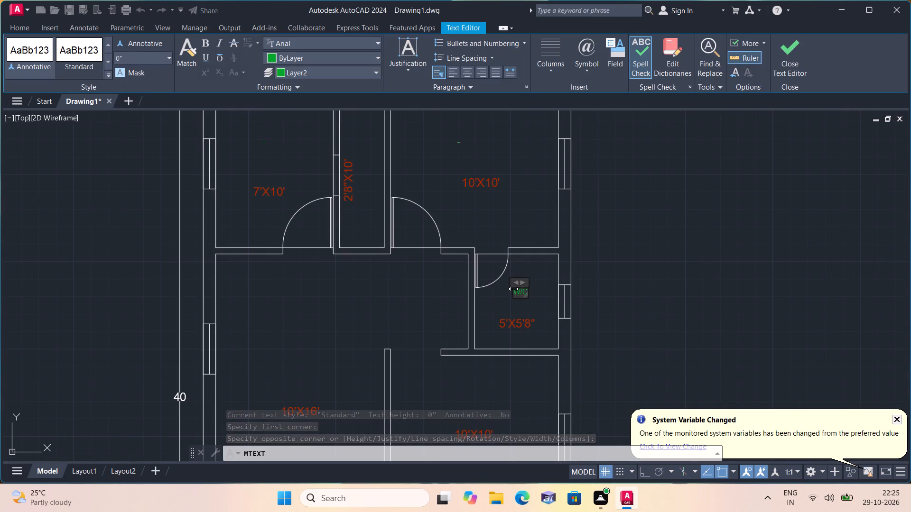
pyautogui.click(310, 316)
# Add the multiline text label HALL/DINING above the 10'X16' label in the large room.
pyautogui.moveTo(312, 338); pyautogui.dragTo(436, 216, button='middle')
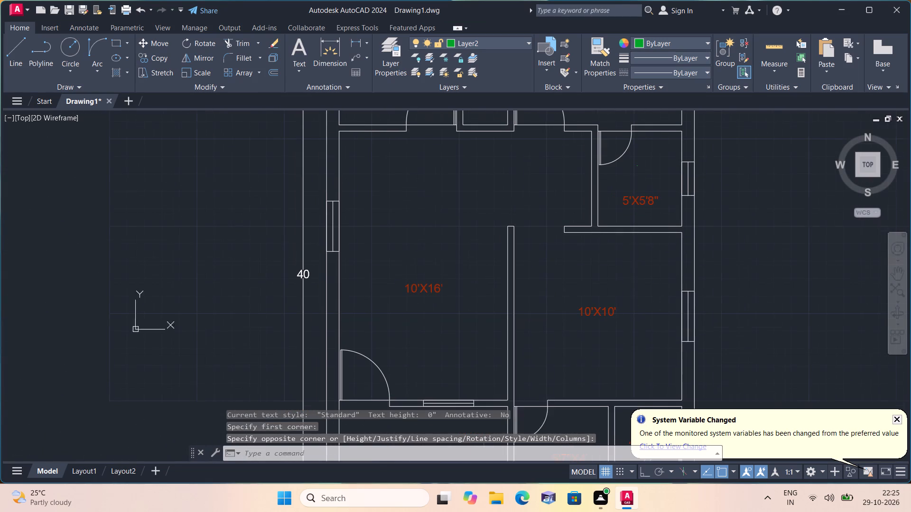
pyautogui.press('space')
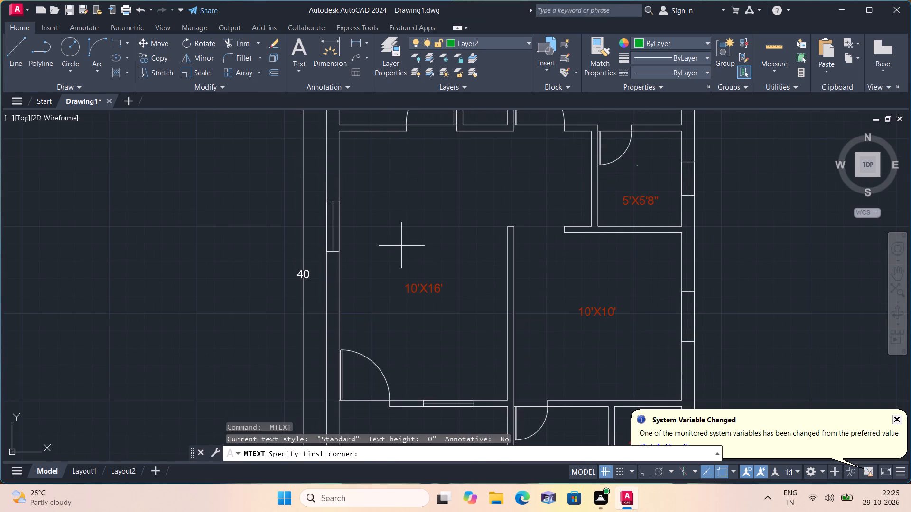
pyautogui.tripleClick(401, 246)
pyautogui.click(401, 246)
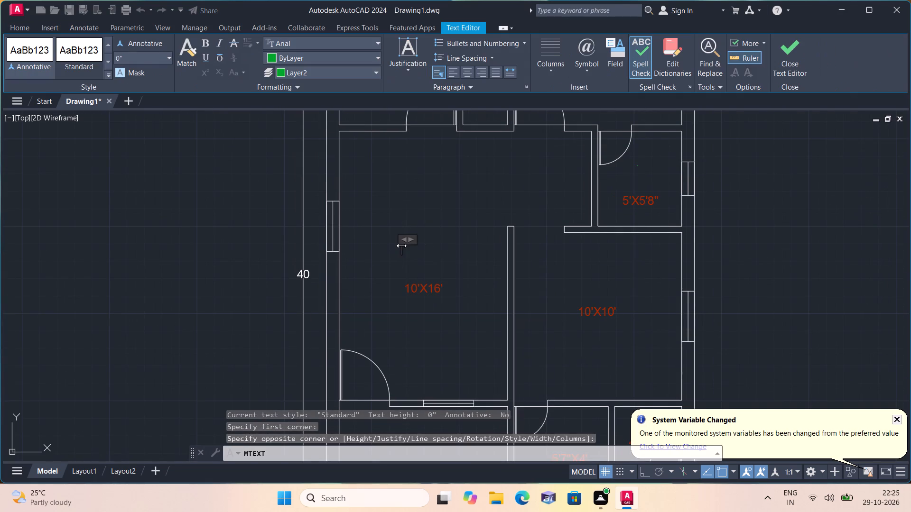
pyautogui.write('HA')
pyautogui.write('LL')
pyautogui.press('/')
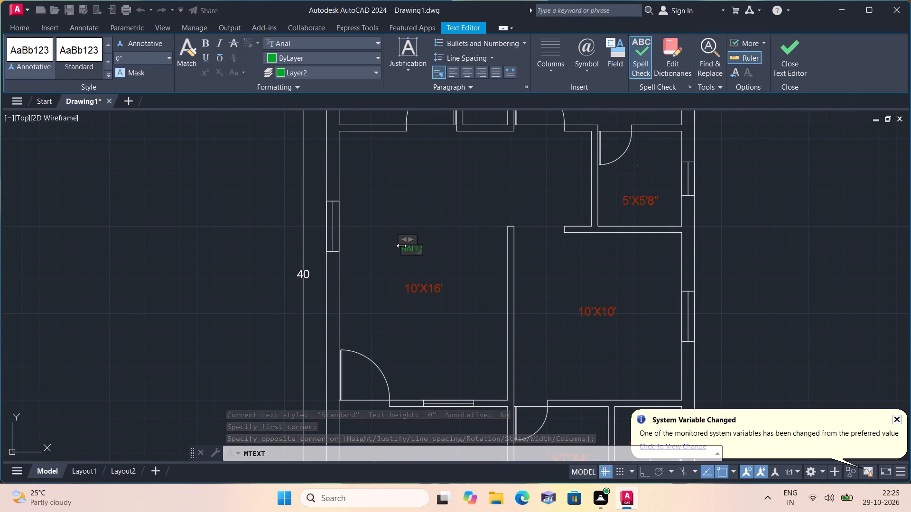
pyautogui.press('d')
pyautogui.write('INING')
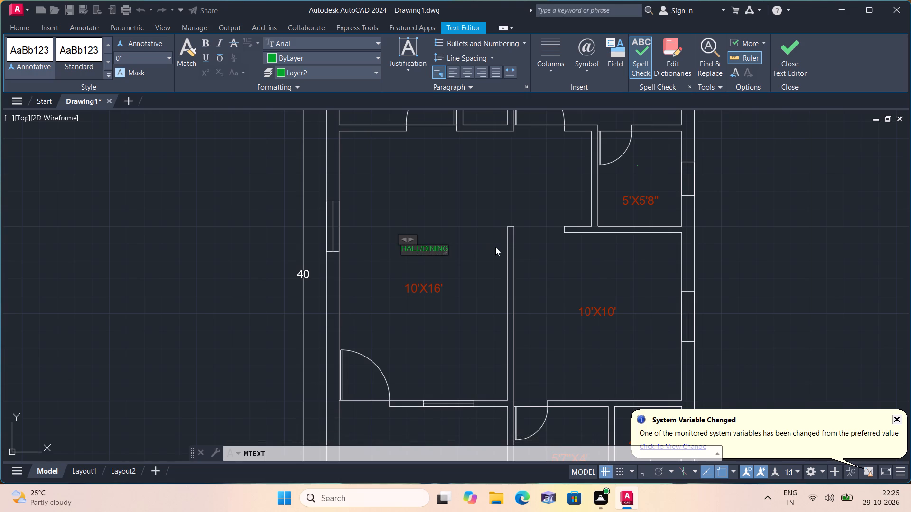
pyautogui.click(565, 270)
# Add the multiline text label BEDROOM 1 just above the 10'X10' label in the room beside the hall.
pyautogui.press('space')
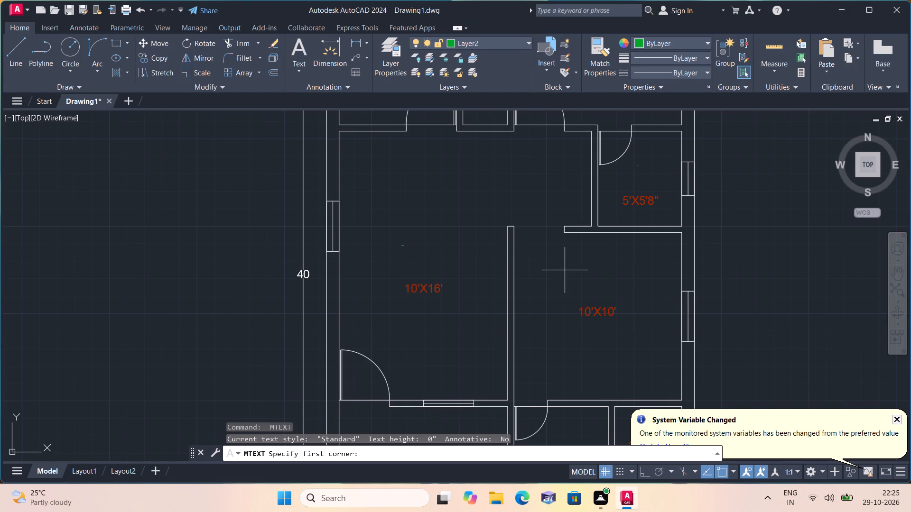
pyautogui.tripleClick(589, 290)
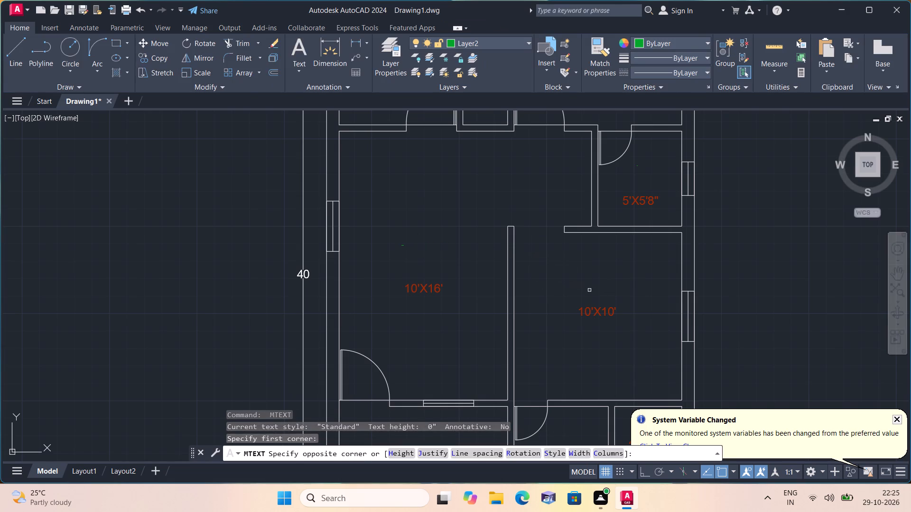
pyautogui.write('BEDROOM 1')
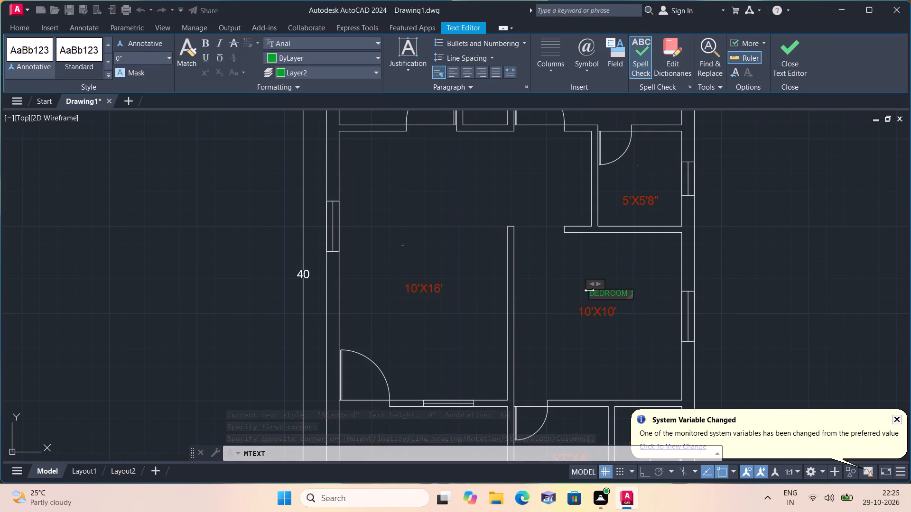
pyautogui.click(612, 265)
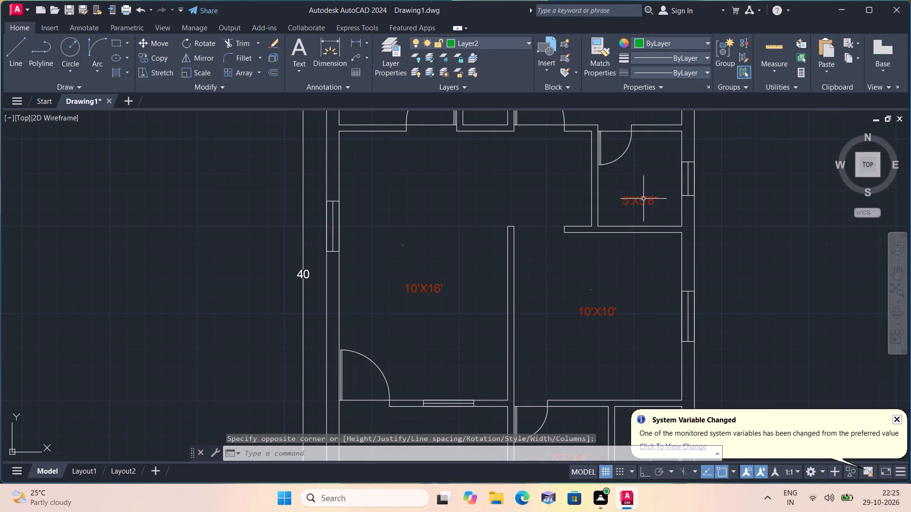
# Add the multiline text label W/C above the 5'7"X4' label in the small room above the staircase.
pyautogui.scroll(1, 635, 171)
pyautogui.moveTo(622, 318); pyautogui.dragTo(648, 135, button='middle')
pyautogui.scroll(-1, 616, 313)
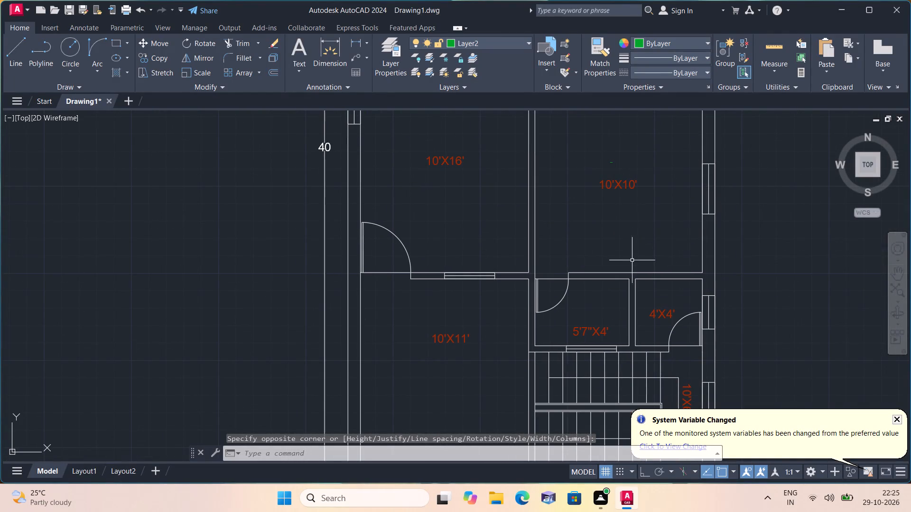
pyautogui.moveTo(602, 296); pyautogui.dragTo(620, 219, button='middle')
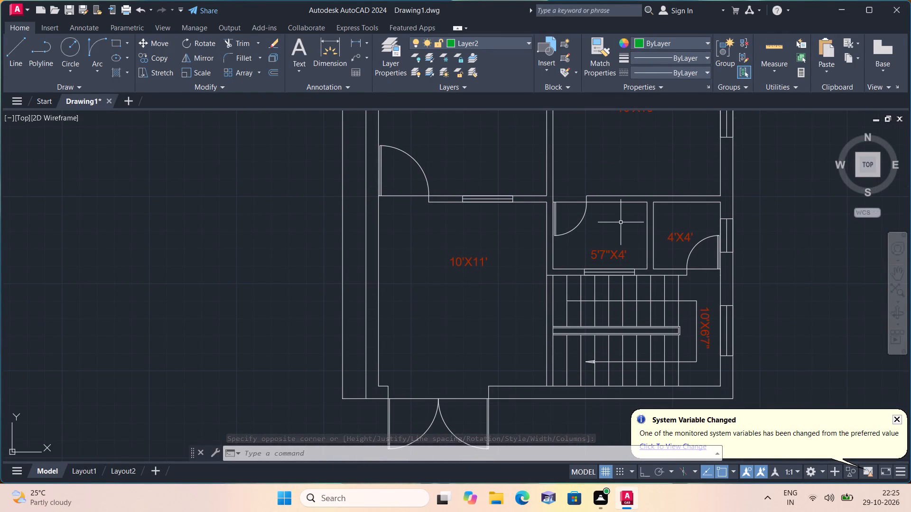
pyautogui.press('space')
pyautogui.scroll(1, 610, 223)
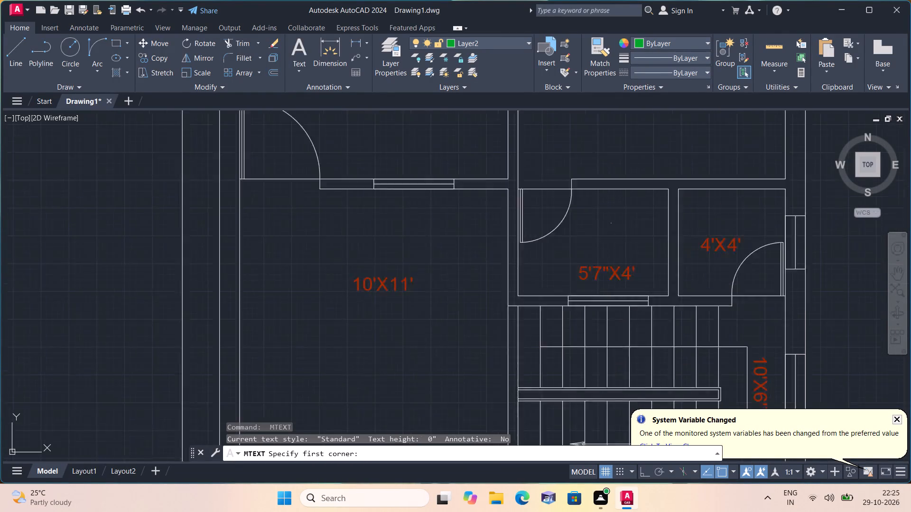
pyautogui.scroll(1, 610, 223)
pyautogui.tripleClick(604, 224)
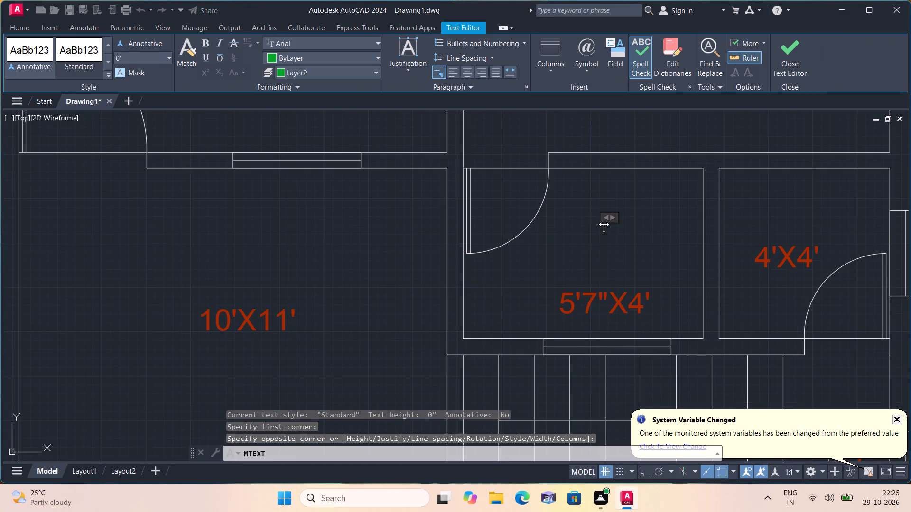
pyautogui.press('w')
pyautogui.write('/C')
pyautogui.click(791, 211)
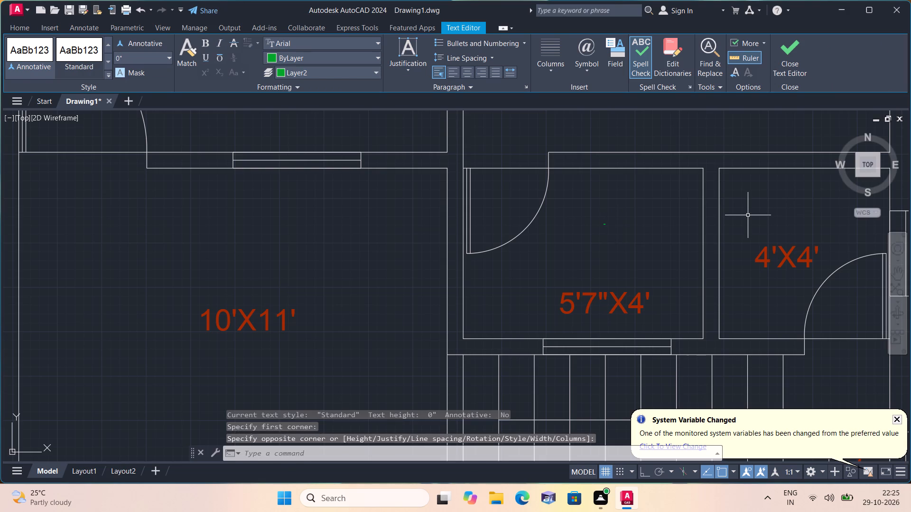
# Add the multiline text label C.W/C above the 4'X4' label in the small corner room.
pyautogui.press('space')
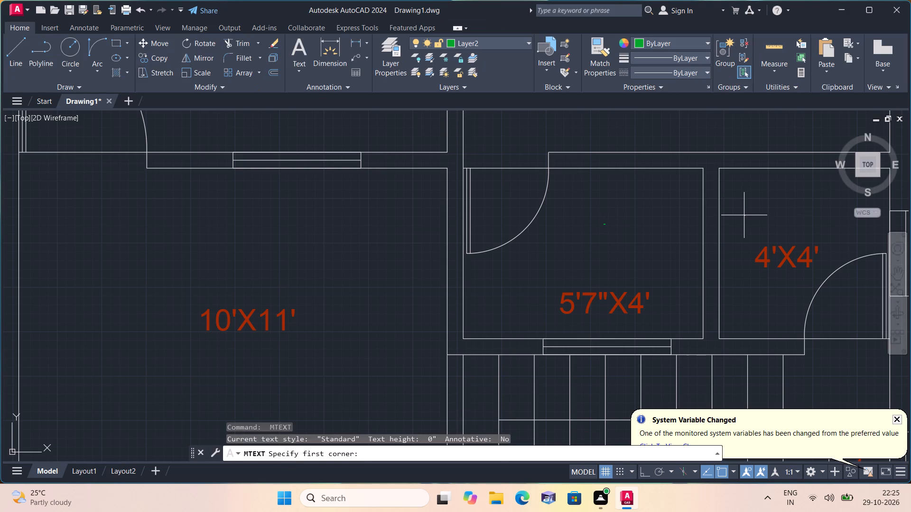
pyautogui.tripleClick(744, 215)
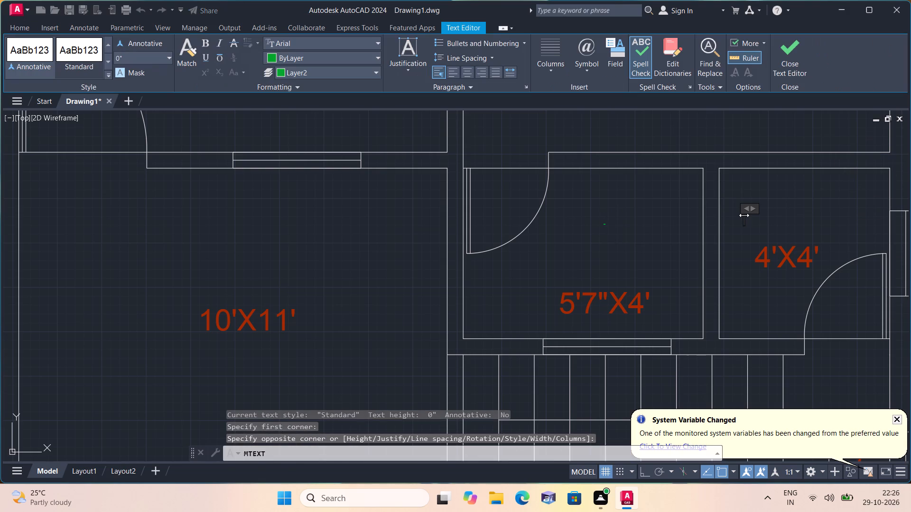
pyautogui.press('c')
pyautogui.press(',')
pyautogui.press('BackSpace')
pyautogui.press('.')
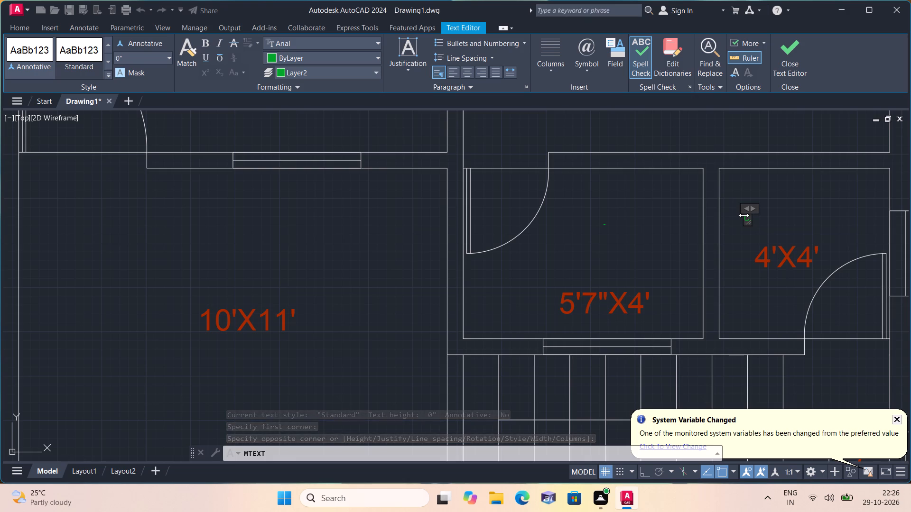
pyautogui.press('w')
pyautogui.write('/C')
pyautogui.click(693, 225)
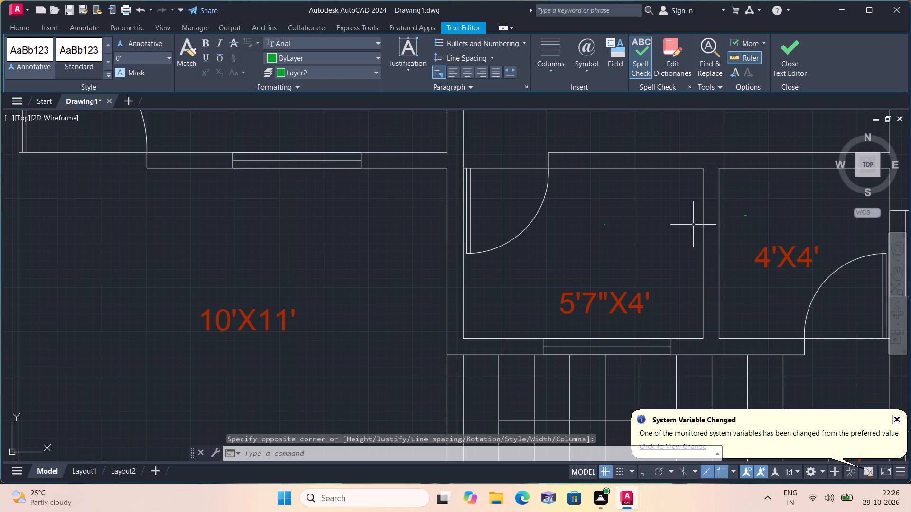
# Add the multiline text label PARKING below the 10'X11' label in the room with the double entrance door.
pyautogui.scroll(-1, 692, 225)
pyautogui.moveTo(690, 224); pyautogui.dragTo(679, 160, button='middle')
pyautogui.moveTo(475, 284); pyautogui.dragTo(617, 101, button='middle')
pyautogui.scroll(-1, 475, 281)
pyautogui.moveTo(562, 135); pyautogui.dragTo(524, 277, button='middle')
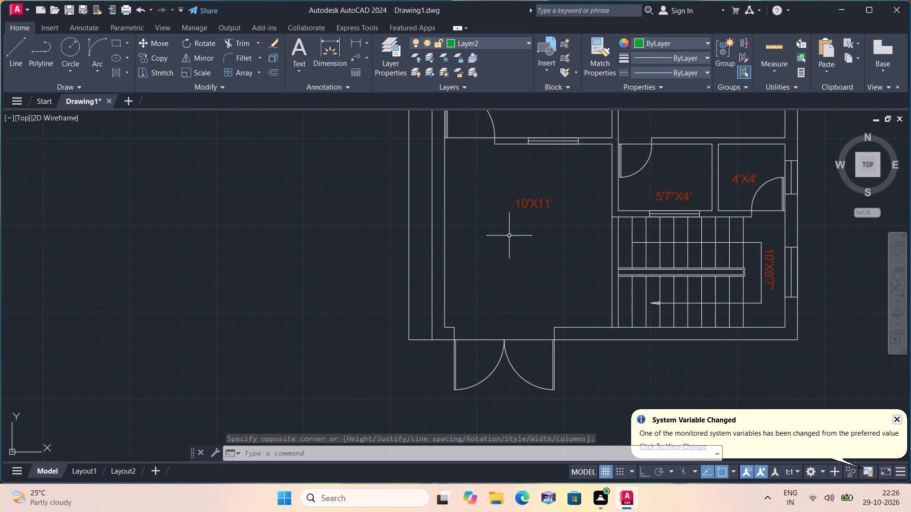
pyautogui.press('space')
pyautogui.rightClick(509, 236)
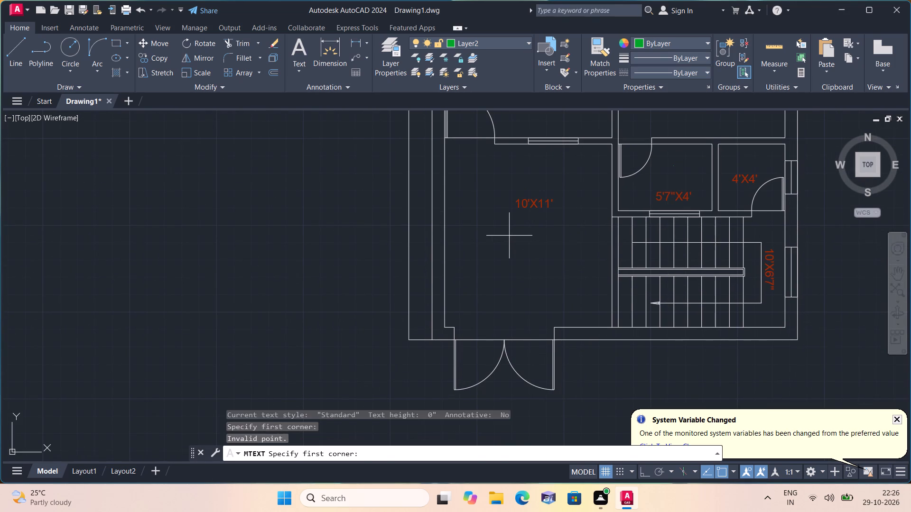
pyautogui.doubleClick(509, 236)
pyautogui.click(509, 236)
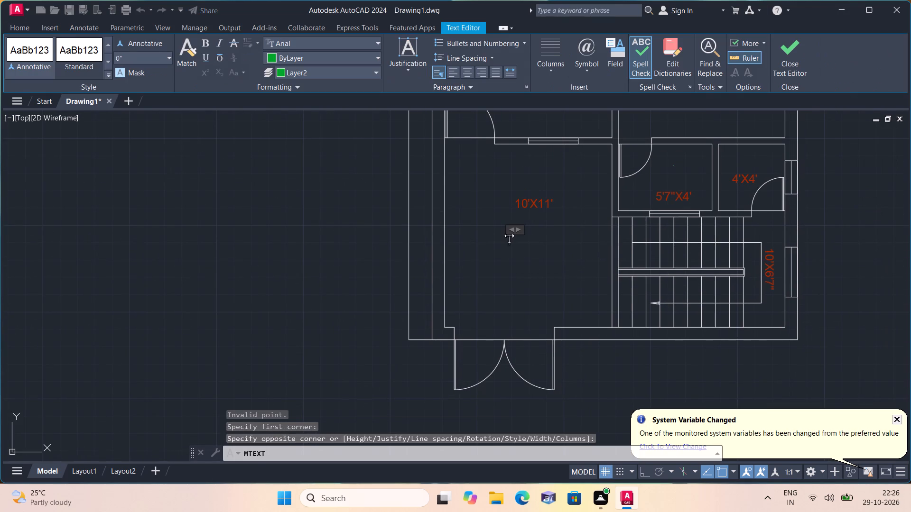
pyautogui.write('PARKING')
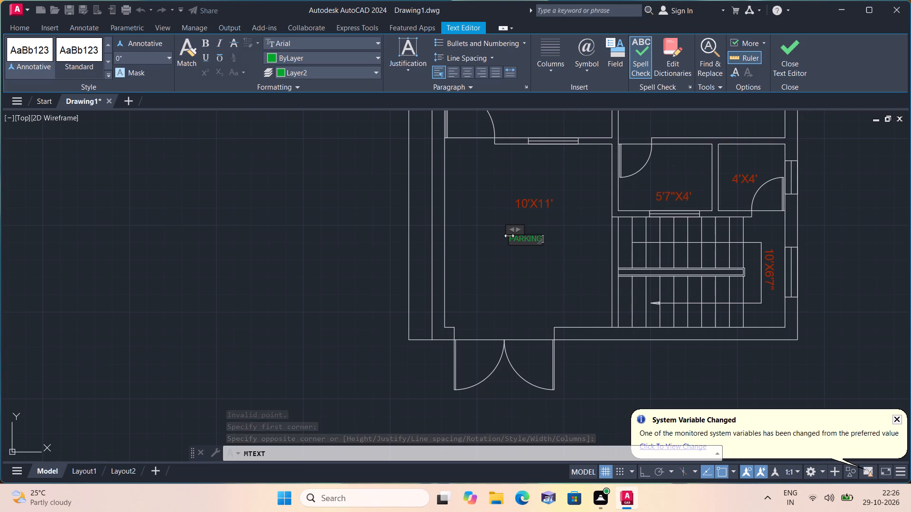
pyautogui.click(534, 262)
# Select the PARKING label and all similar green room-name texts and set their text height to 6".
pyautogui.scroll(2, 534, 262)
pyautogui.moveTo(538, 262); pyautogui.dragTo(535, 249)
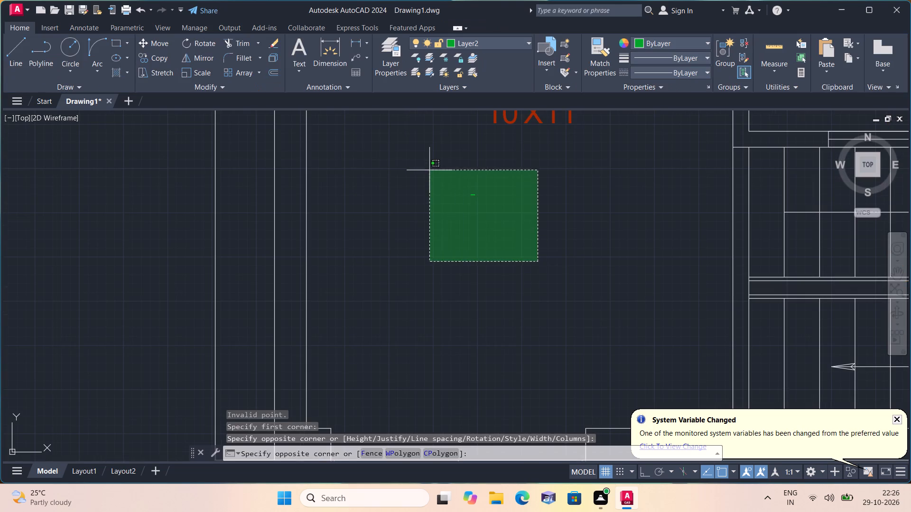
pyautogui.click(427, 167)
pyautogui.rightClick(427, 167)
pyautogui.click(451, 373)
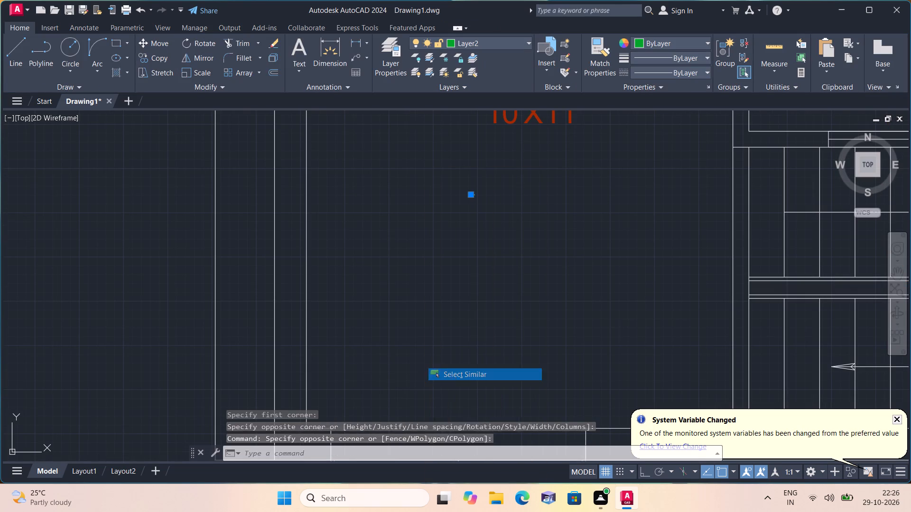
pyautogui.rightClick(452, 366)
pyautogui.click(483, 347)
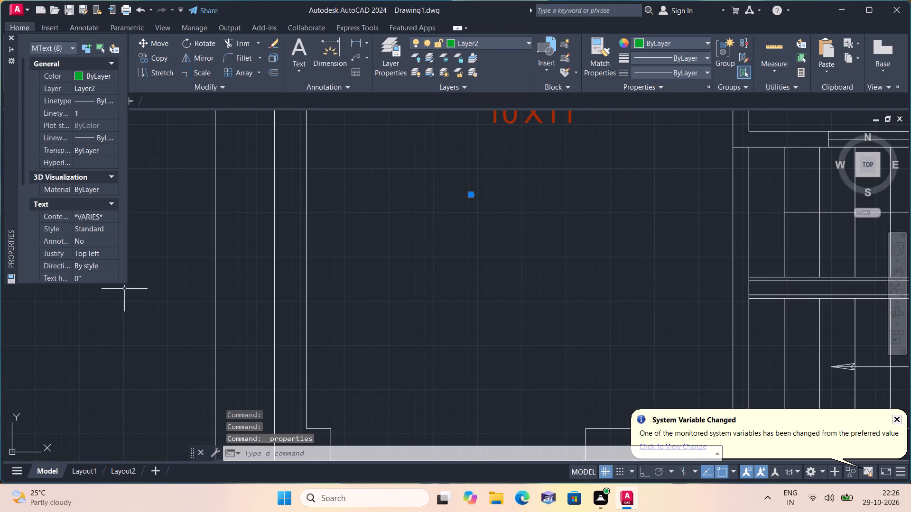
pyautogui.click(92, 277)
pyautogui.press('BackSpace')
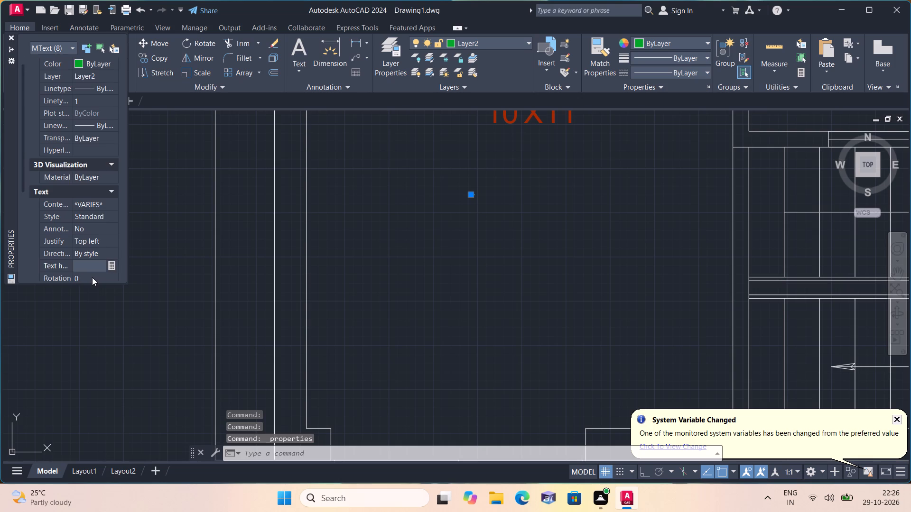
pyautogui.write('6"')
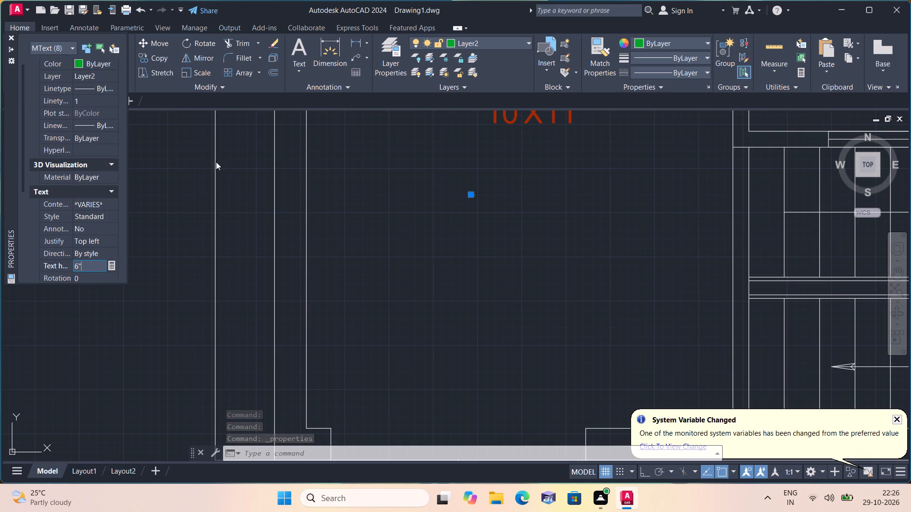
pyautogui.click(165, 151)
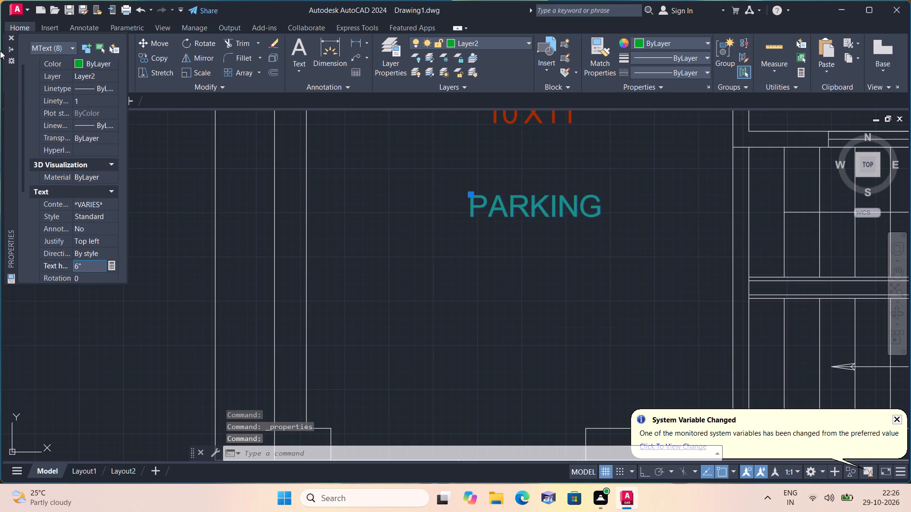
pyautogui.click(9, 32)
pyautogui.click(10, 42)
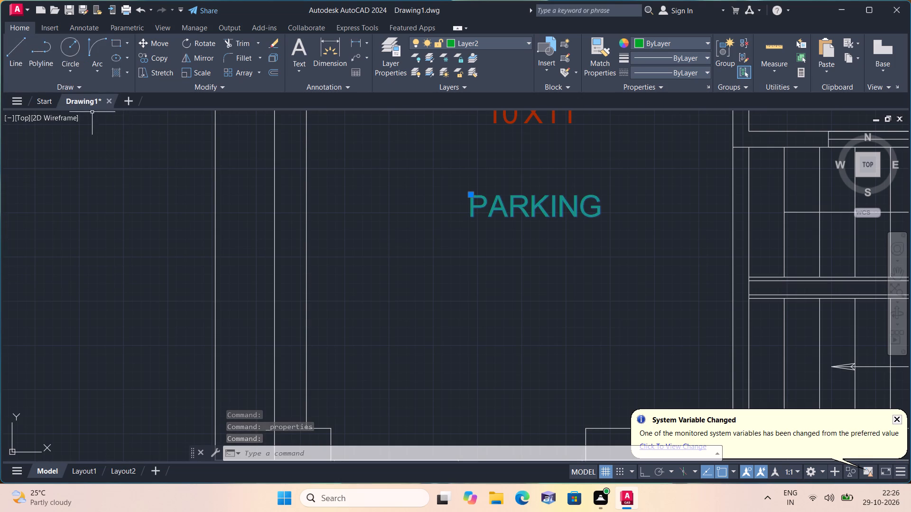
pyautogui.press('Escape')
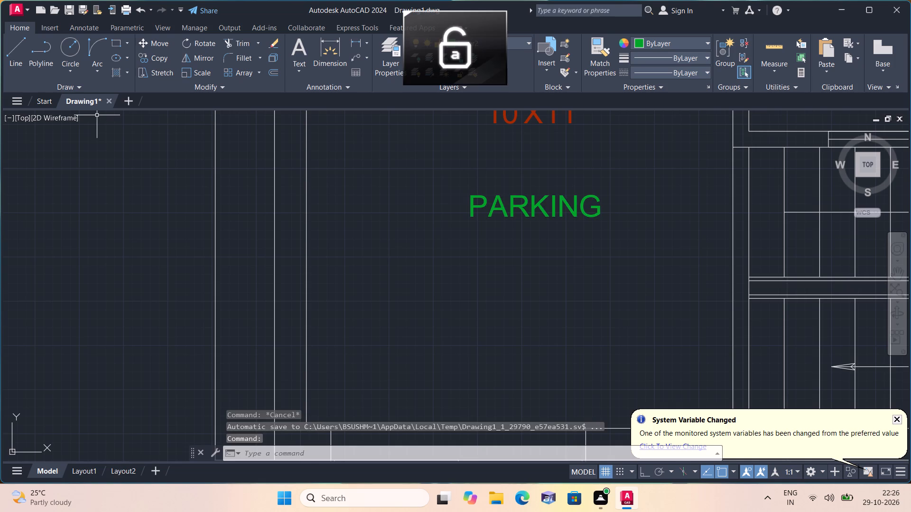
# Review the room name and size labels across the whole floor plan, from the kitchen to the parking area.
pyautogui.scroll(-2, 103, 117)
pyautogui.moveTo(195, 150); pyautogui.dragTo(334, 378, button='middle')
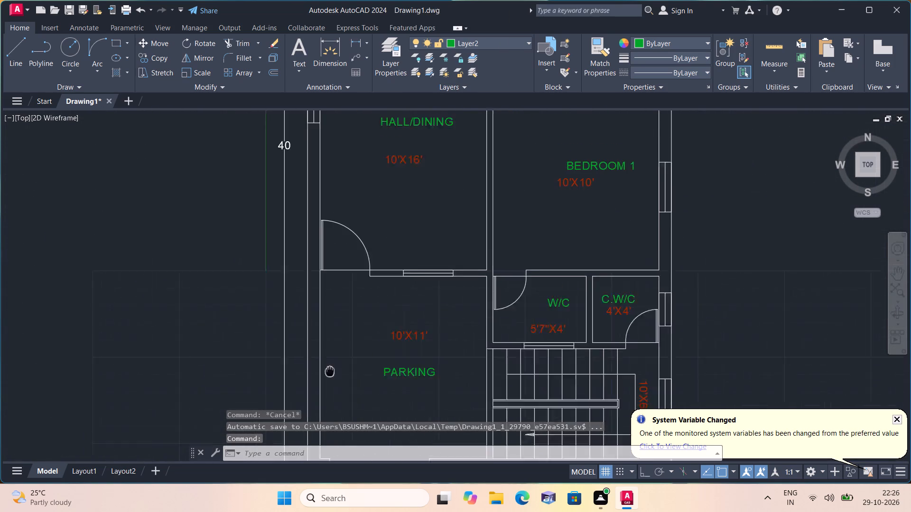
pyautogui.moveTo(334, 378); pyautogui.dragTo(344, 394, button='middle')
pyautogui.moveTo(406, 186); pyautogui.dragTo(467, 366, button='middle')
pyautogui.scroll(-1, 406, 186)
pyautogui.scroll(2, 464, 206)
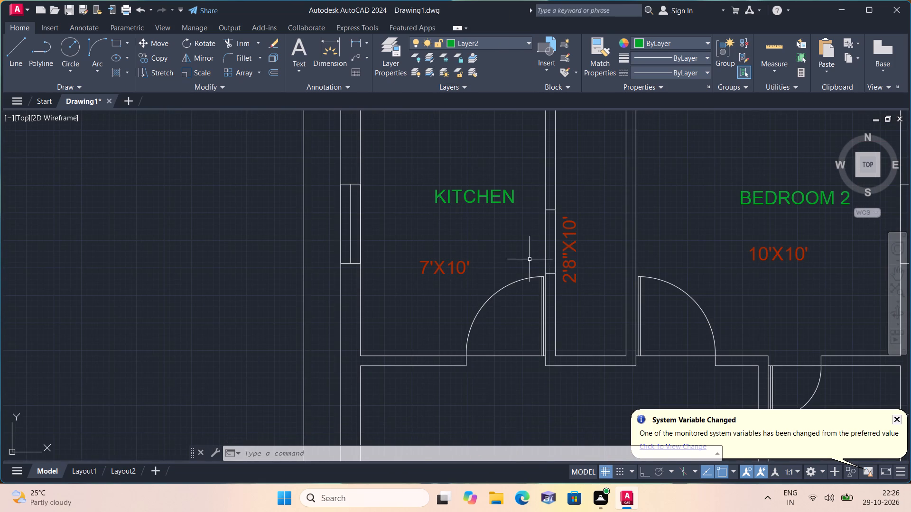
pyautogui.moveTo(620, 276); pyautogui.dragTo(433, 299, button='middle')
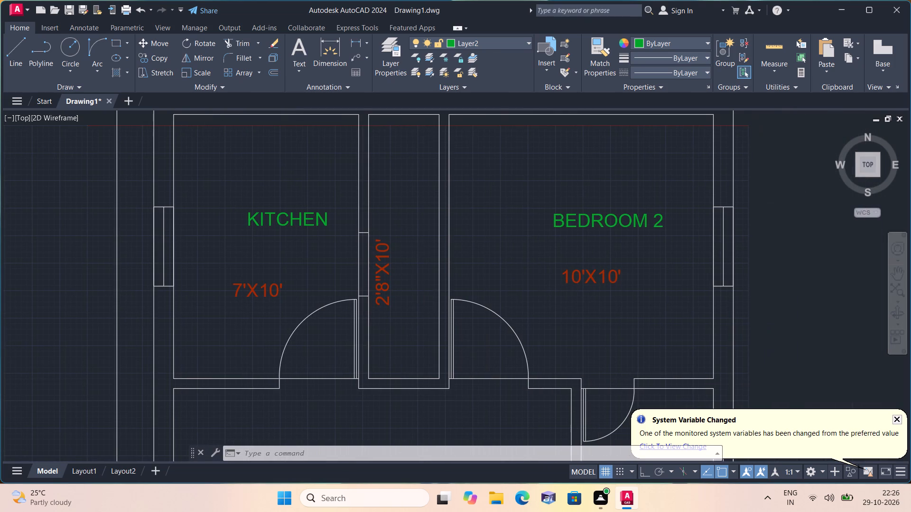
pyautogui.moveTo(433, 298); pyautogui.dragTo(464, 178, button='middle')
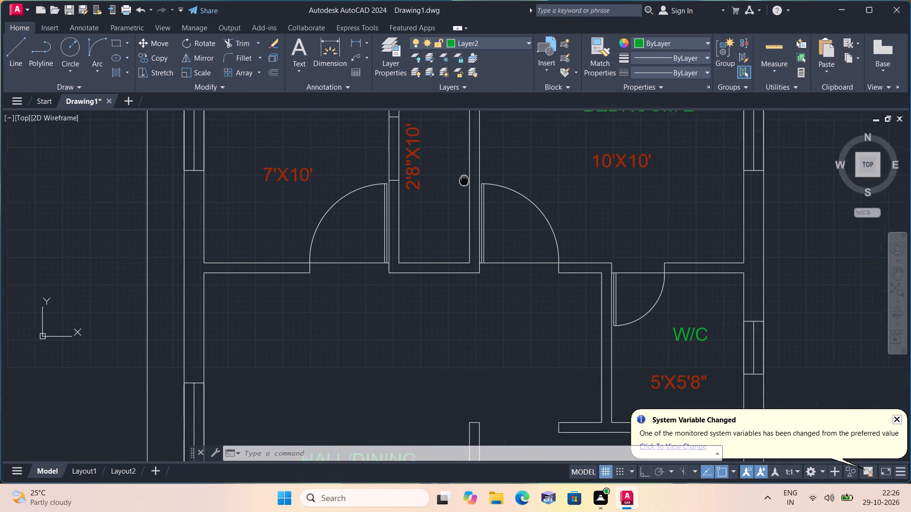
pyautogui.moveTo(464, 178); pyautogui.dragTo(465, 172, button='middle')
pyautogui.scroll(-1, 544, 382)
pyautogui.moveTo(544, 382); pyautogui.dragTo(540, 198, button='middle')
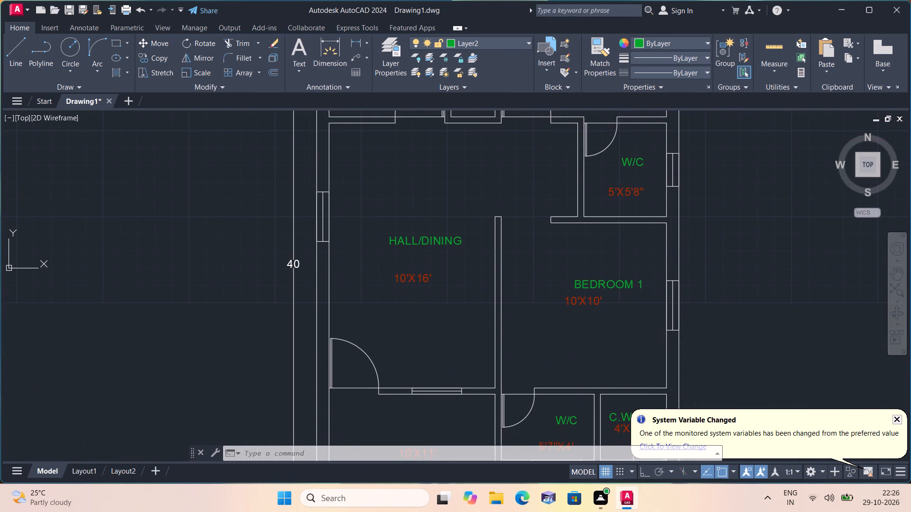
pyautogui.moveTo(580, 312); pyautogui.dragTo(567, 165, button='middle')
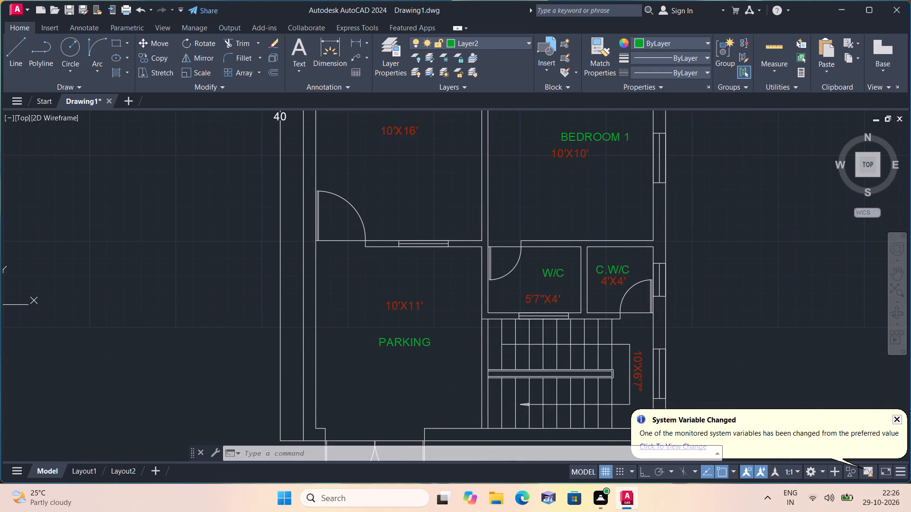
pyautogui.moveTo(567, 165); pyautogui.dragTo(574, 292, button='middle')
pyautogui.scroll(-2, 574, 281)
pyautogui.moveTo(556, 196); pyautogui.dragTo(514, 311, button='middle')
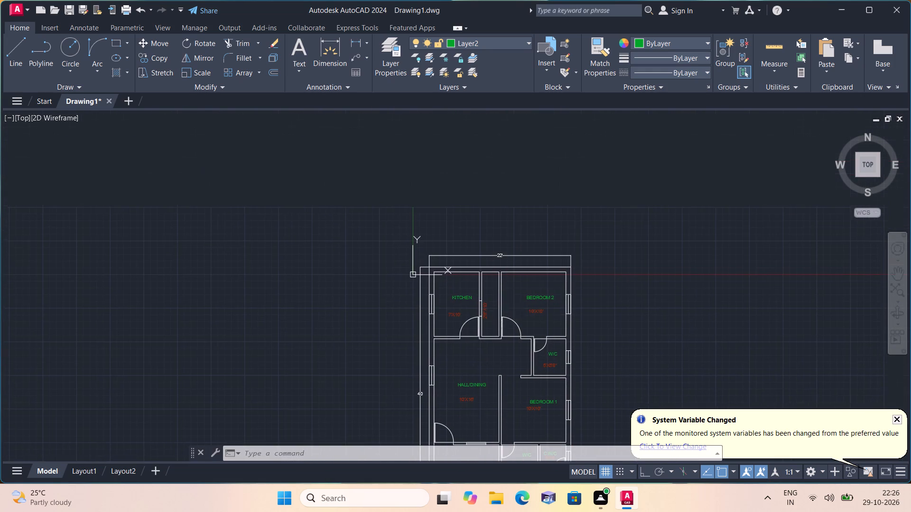
# Add the multiline text label STORE ROOM in the empty space beside the kitchen, outside the plan.
pyautogui.write('mt')
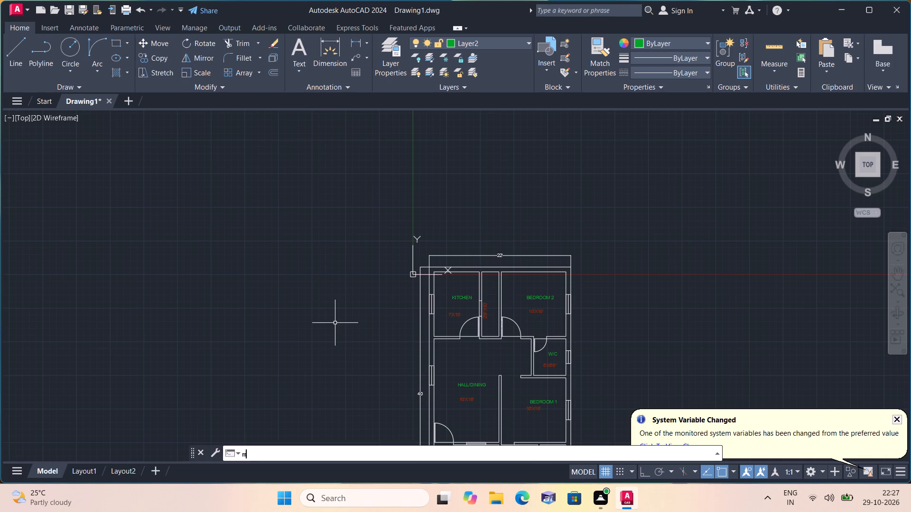
pyautogui.press('space')
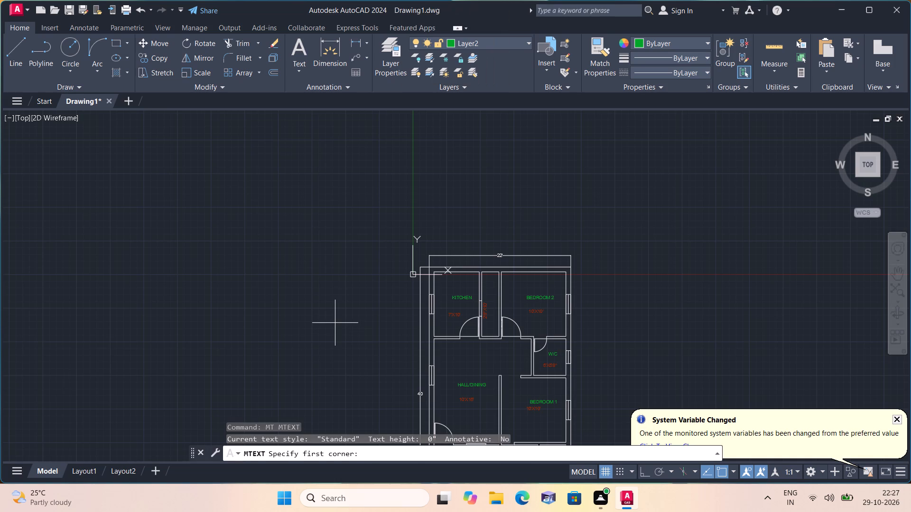
pyautogui.tripleClick(335, 323)
pyautogui.click(335, 323)
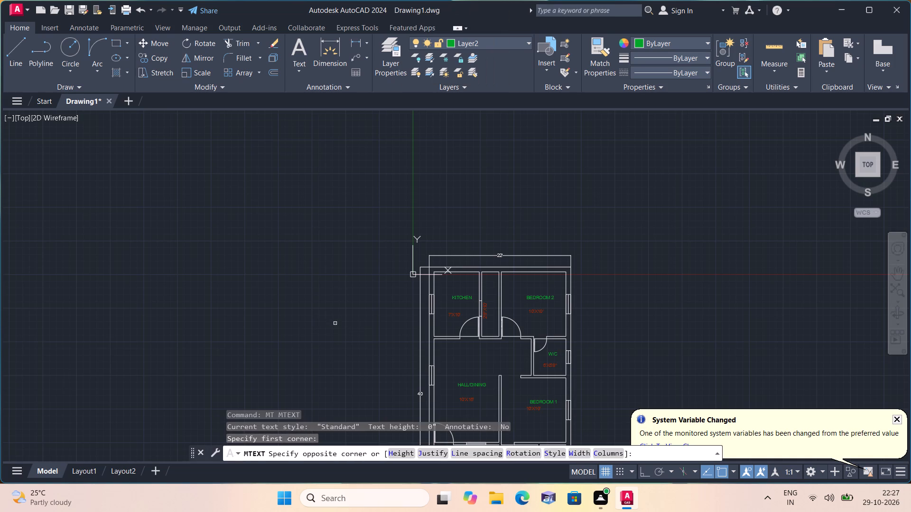
pyautogui.click(344, 318)
pyautogui.write('STORE ROO')
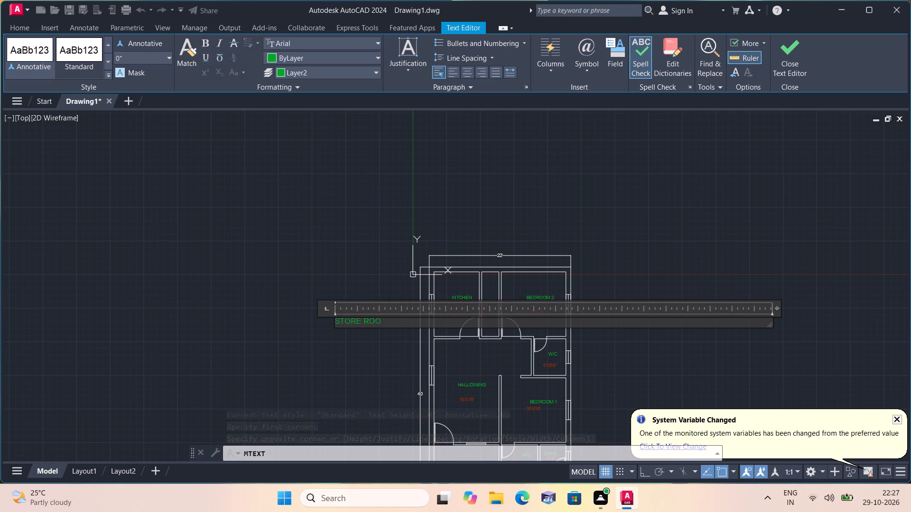
pyautogui.write('M')
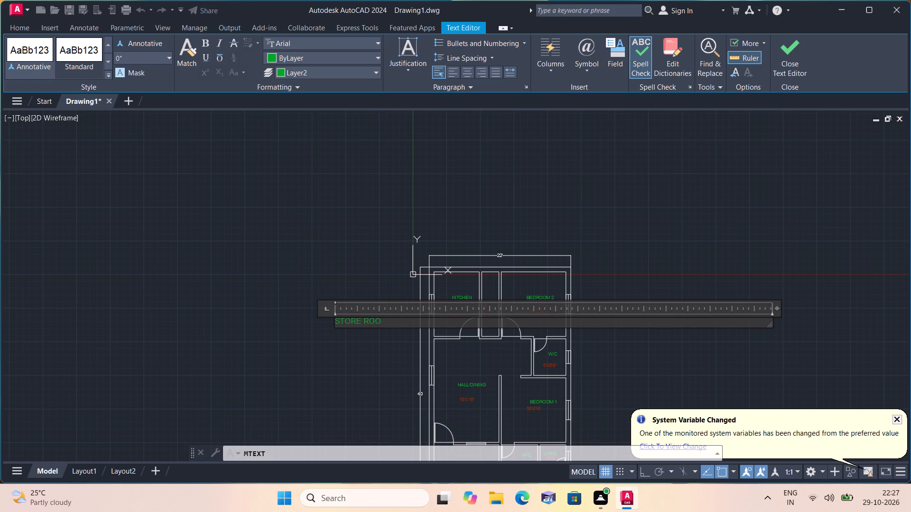
pyautogui.press('space')
pyautogui.click(344, 347)
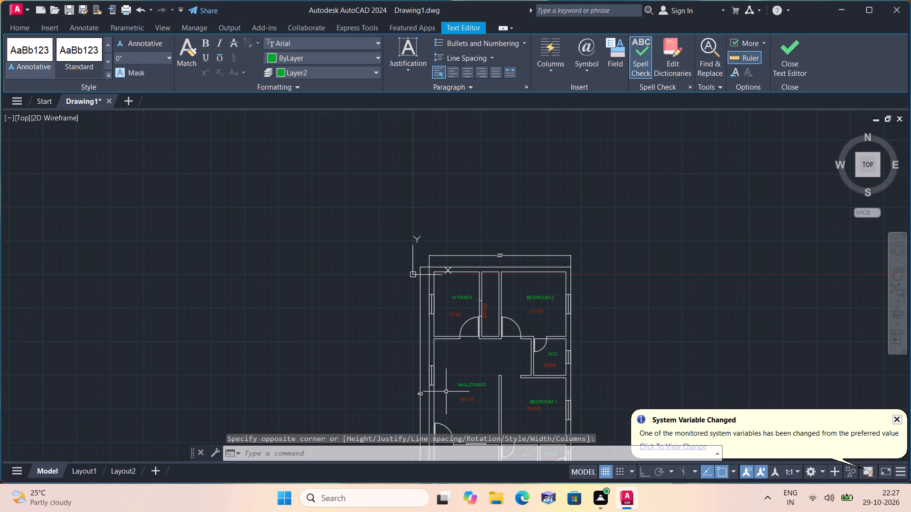
# Rotate the STORE ROOM label to a vertical 90° orientation, using Ortho mode only for the rotation.
pyautogui.click(644, 469)
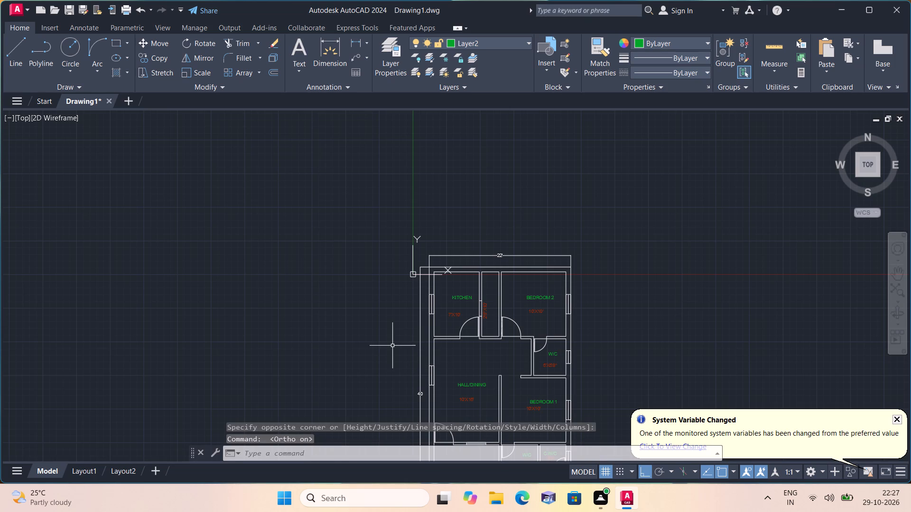
pyautogui.moveTo(393, 348); pyautogui.dragTo(380, 333)
pyautogui.click(308, 283)
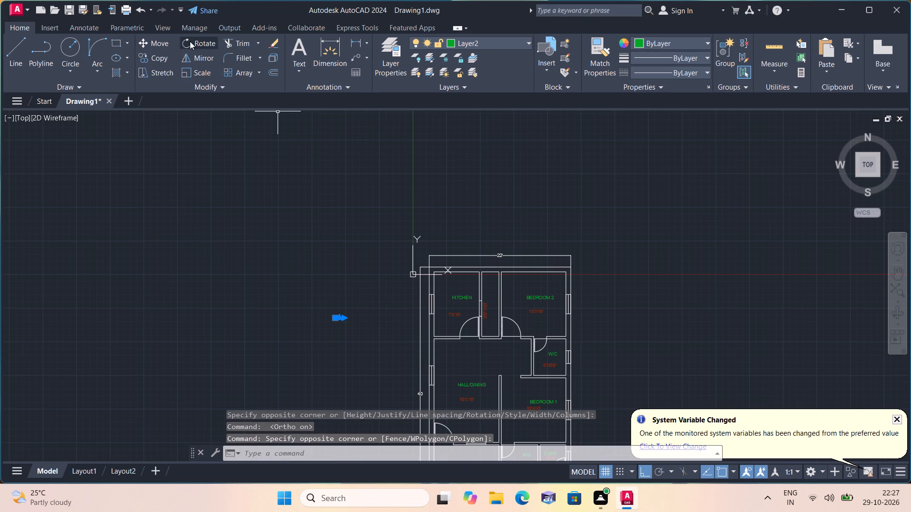
pyautogui.click(190, 42)
pyautogui.moveTo(335, 327); pyautogui.dragTo(340, 327)
pyautogui.click(352, 226)
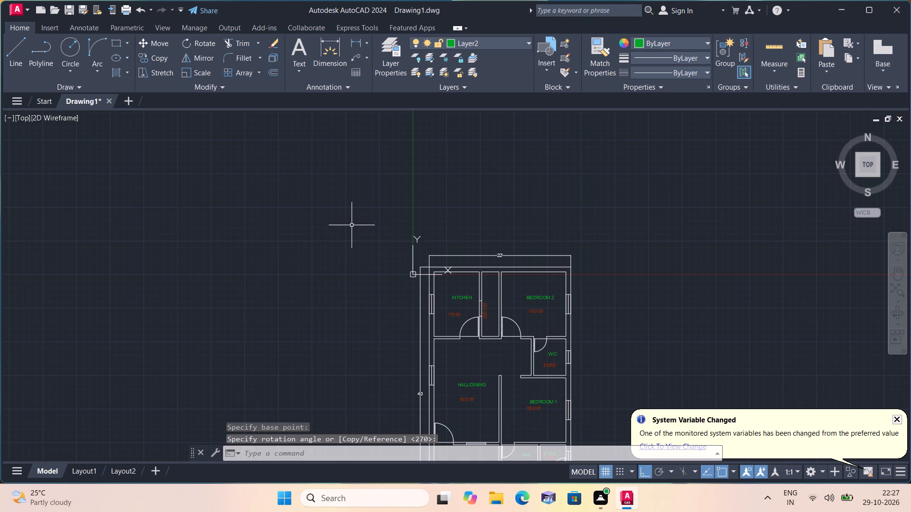
pyautogui.click(646, 470)
# Set the STORE ROOM label's text height to 6".
pyautogui.moveTo(209, 251); pyautogui.dragTo(305, 329)
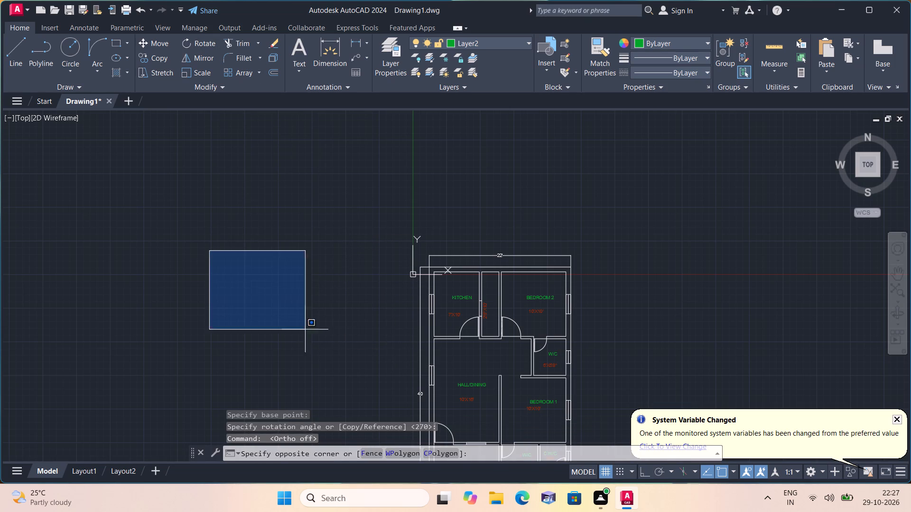
pyautogui.click(369, 381)
pyautogui.rightClick(369, 378)
pyautogui.click(389, 359)
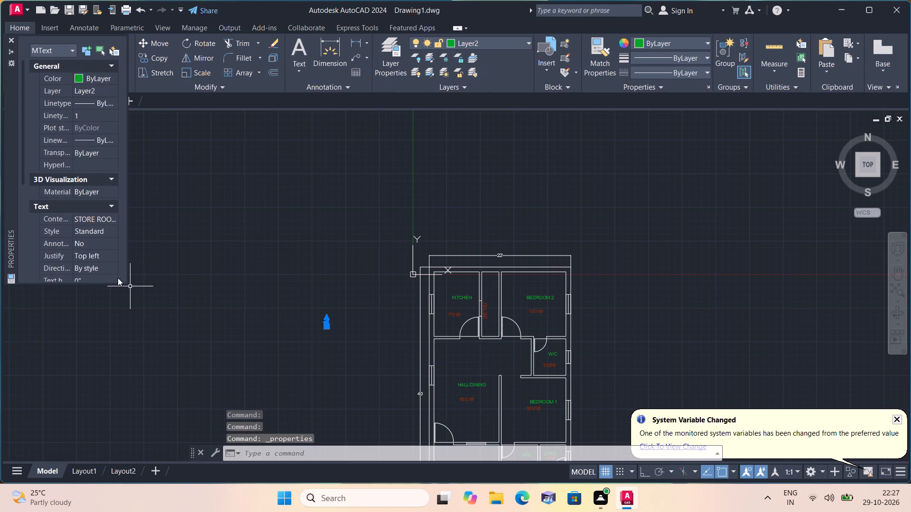
pyautogui.click(86, 278)
pyautogui.press('BackSpace')
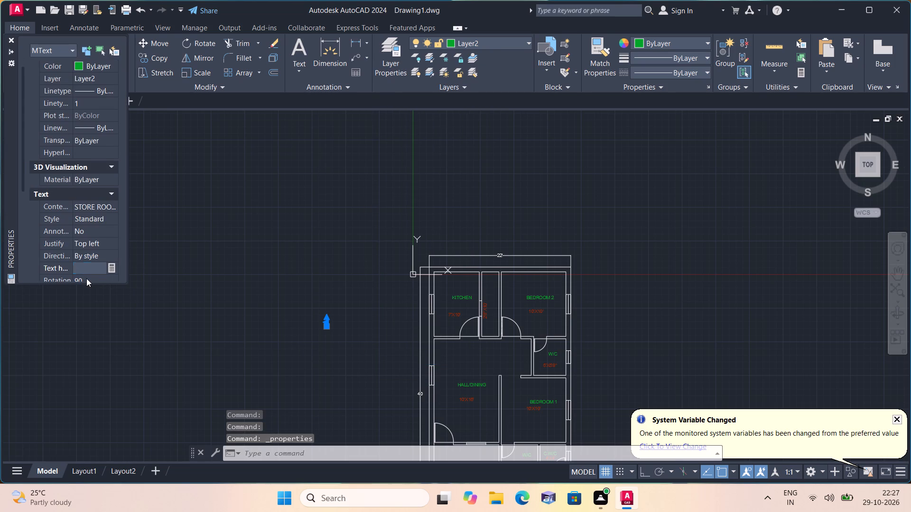
pyautogui.write('6"')
pyautogui.click(171, 252)
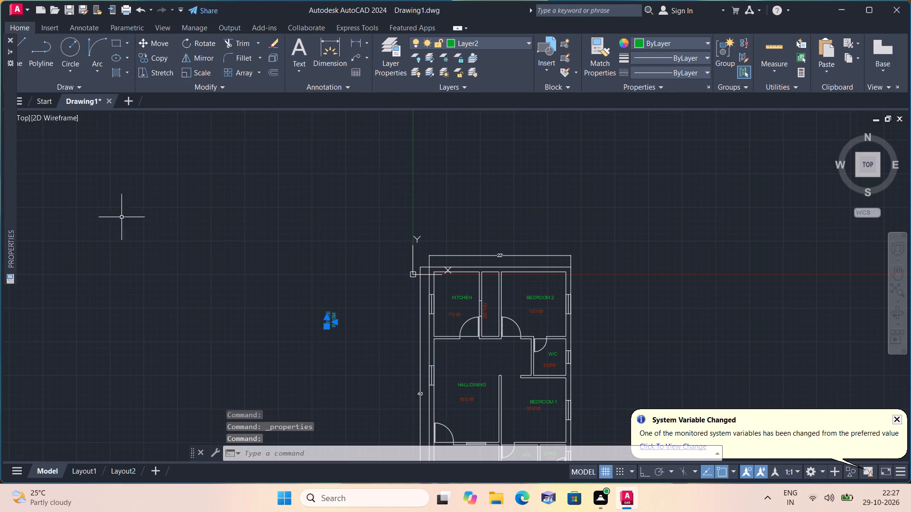
pyautogui.click(9, 37)
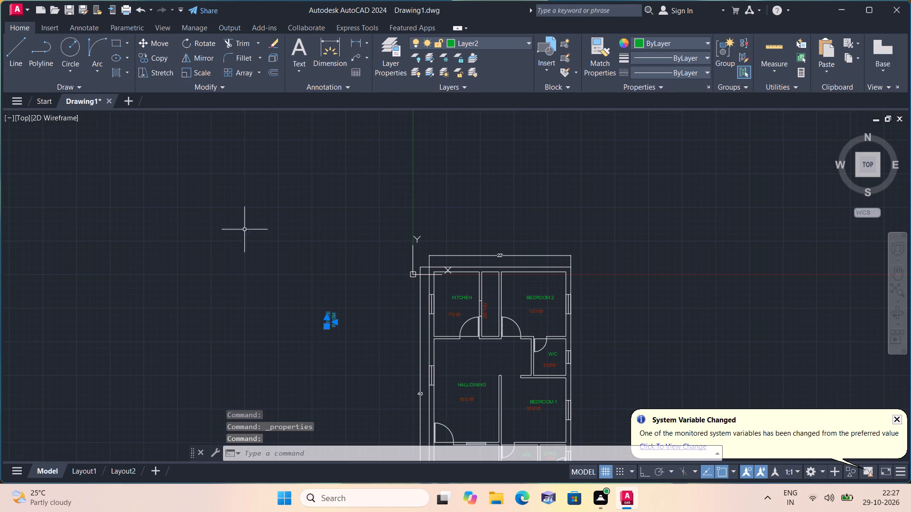
# Widen the STORE ROOM label's text frame so both words fit on a single line.
pyautogui.scroll(2, 302, 320)
pyautogui.scroll(1, 374, 325)
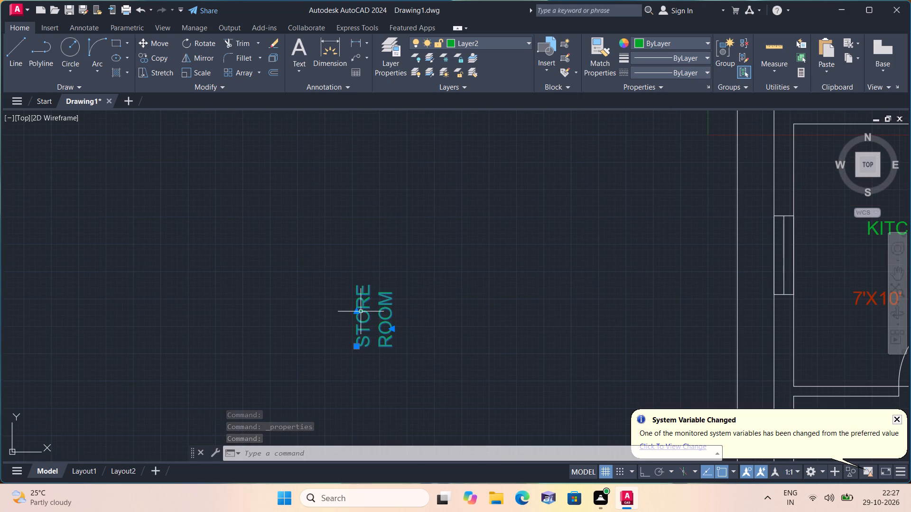
pyautogui.rightClick(420, 278)
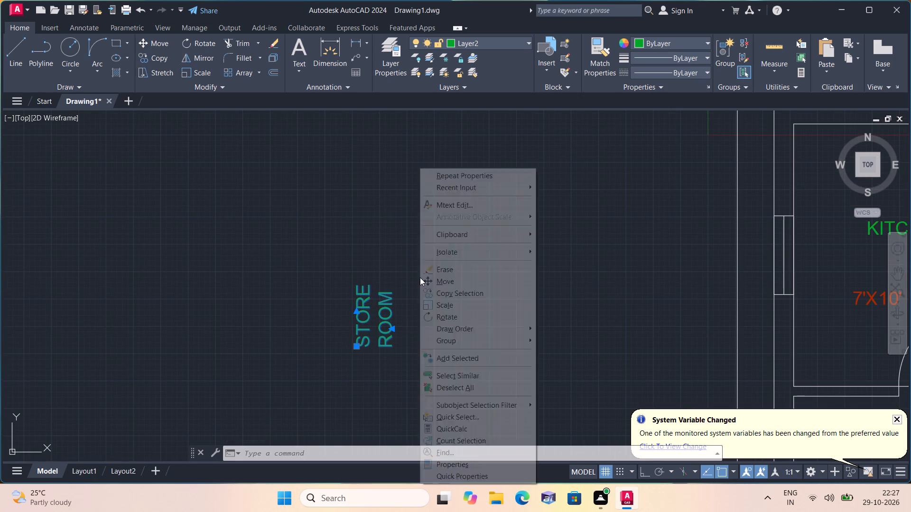
pyautogui.click(446, 202)
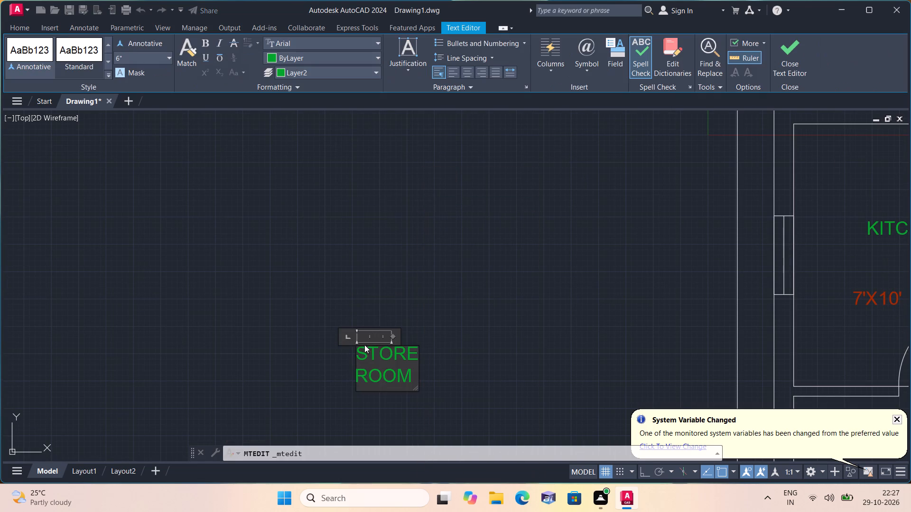
pyautogui.scroll(1, 381, 348)
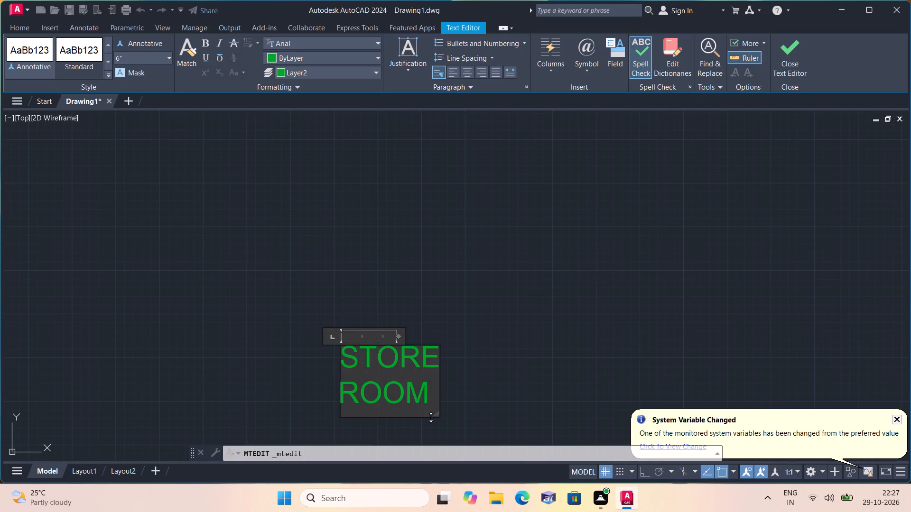
pyautogui.moveTo(438, 412); pyautogui.dragTo(653, 390)
pyautogui.click(588, 247)
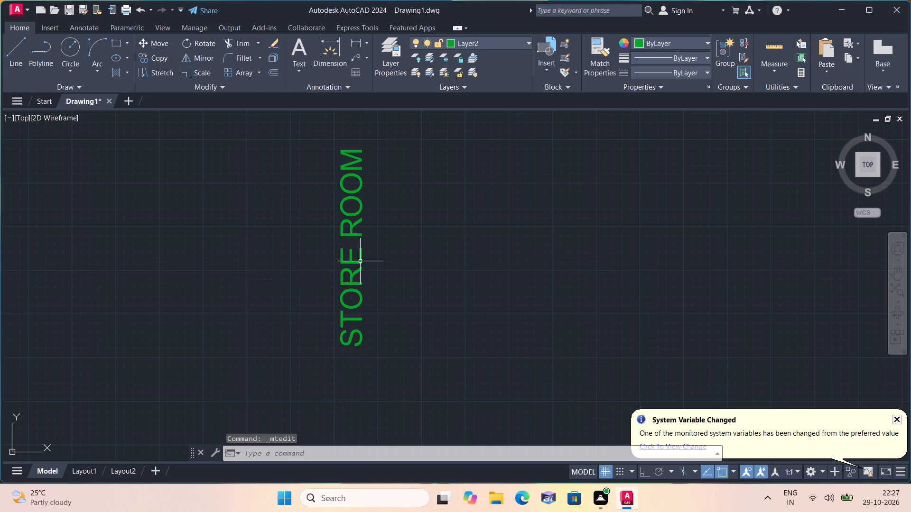
# Move the vertical STORE ROOM label into the narrow room between kitchen and Bedroom 2, beside its 2'8"X10' size text.
pyautogui.click(356, 285)
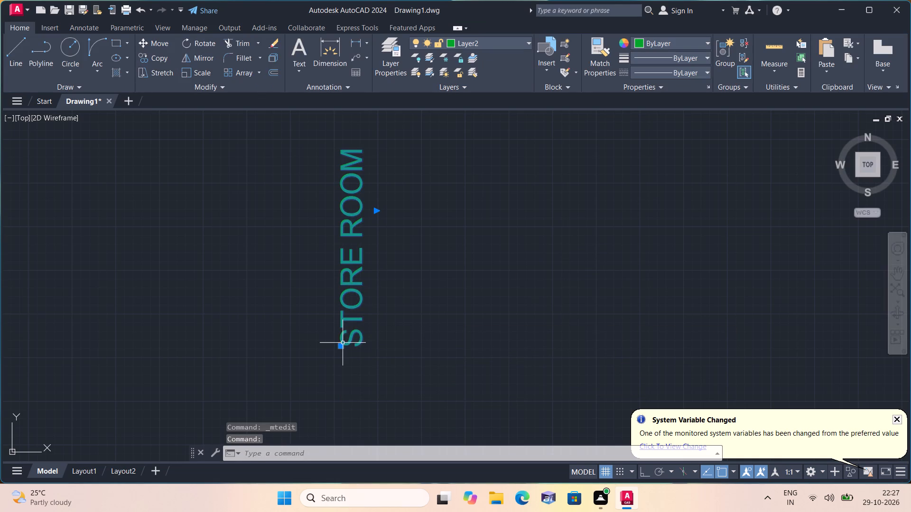
pyautogui.click(340, 346)
pyautogui.scroll(-1, 408, 251)
pyautogui.moveTo(408, 252); pyautogui.dragTo(404, 274, button='middle')
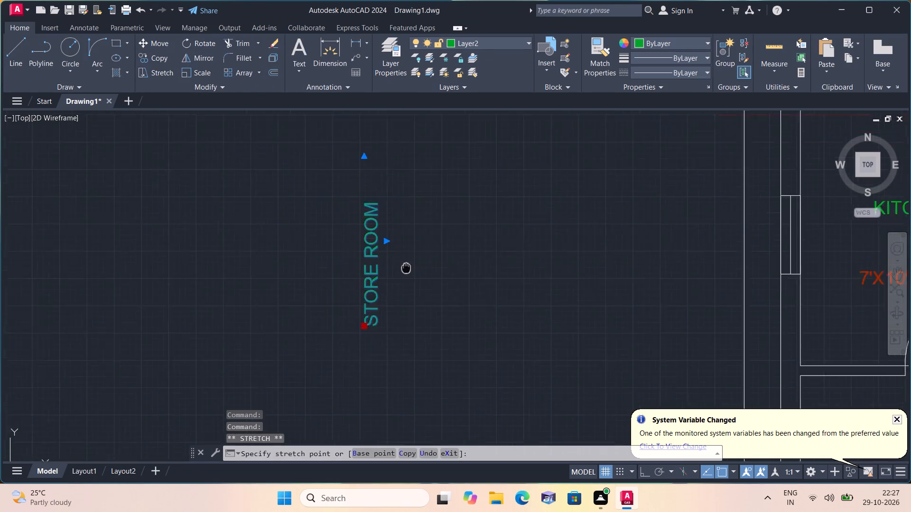
pyautogui.moveTo(404, 274); pyautogui.dragTo(378, 338, button='middle')
pyautogui.scroll(-3, 379, 336)
pyautogui.scroll(3, 529, 352)
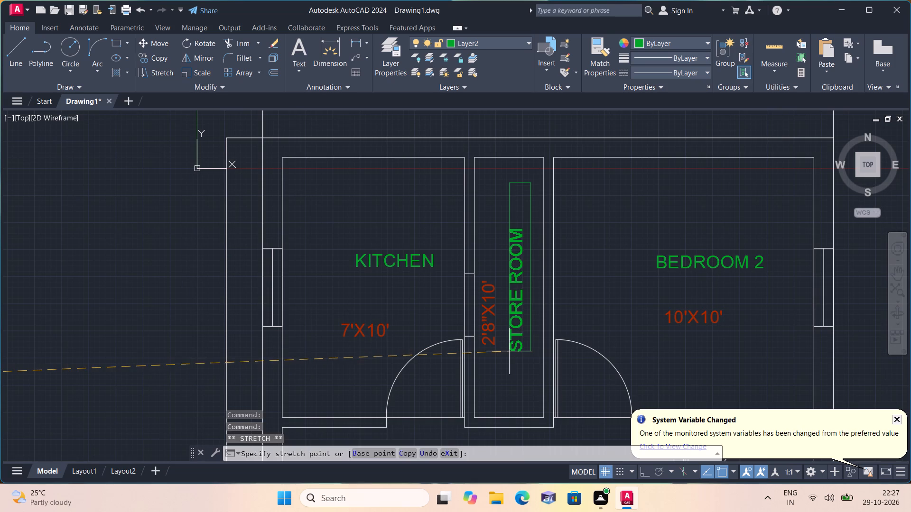
pyautogui.click(509, 352)
pyautogui.scroll(-1, 541, 260)
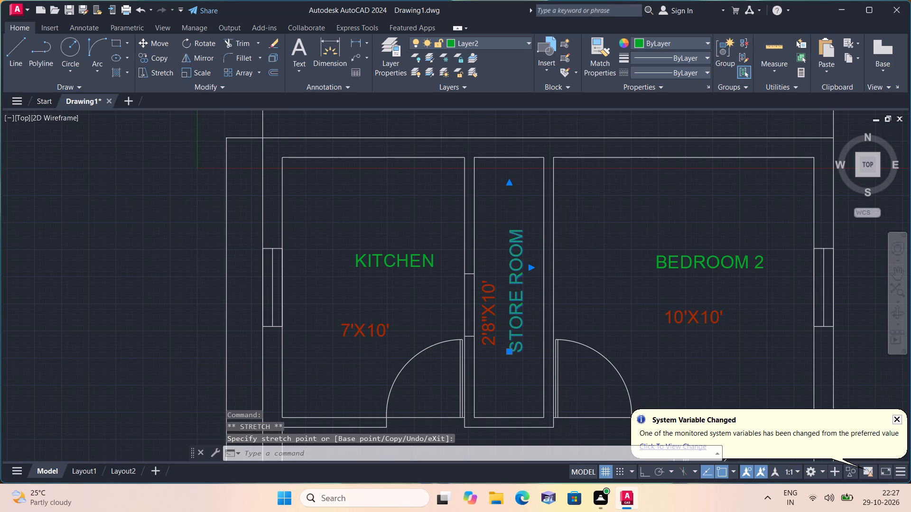
pyautogui.press('Escape')
# Hatch the walls around the kitchen, store room and Bedroom 2 with a Solid pattern in Blue.
pyautogui.write('H')
pyautogui.press('space')
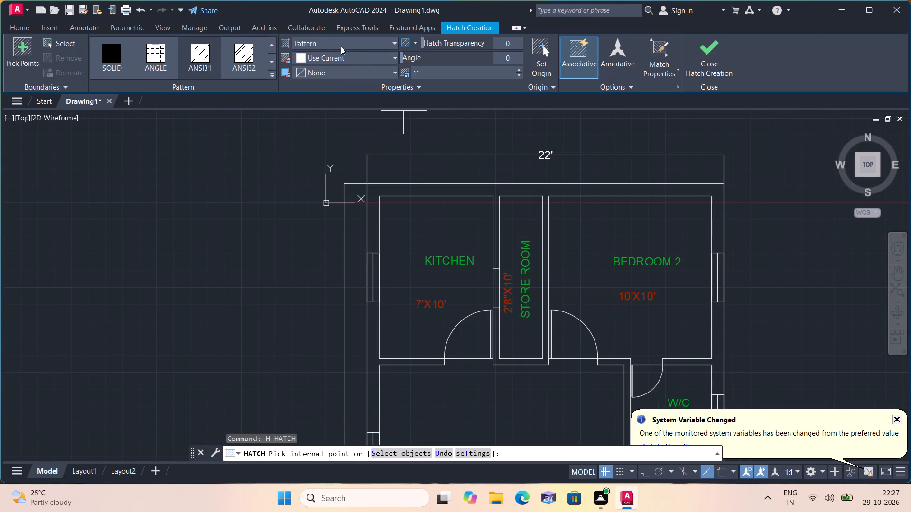
pyautogui.click(328, 43)
pyautogui.click(320, 54)
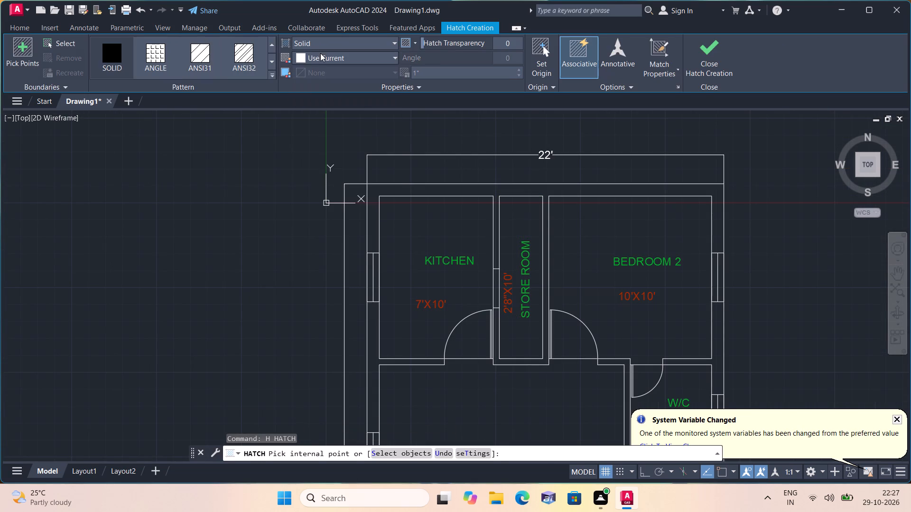
pyautogui.click(321, 55)
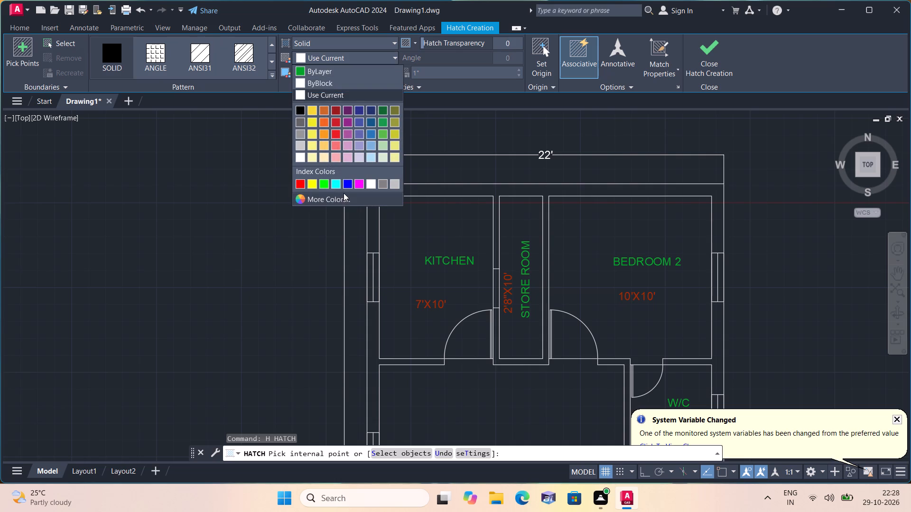
pyautogui.click(346, 180)
pyautogui.click(373, 197)
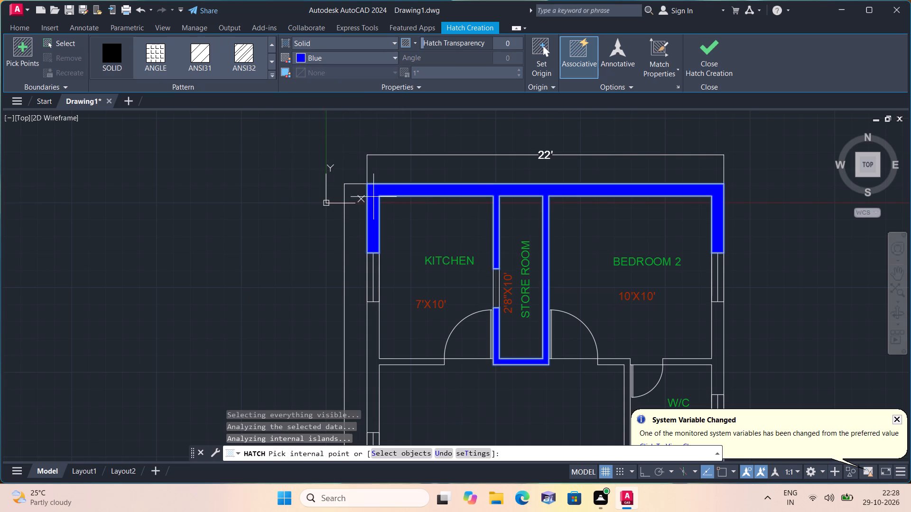
# Fill the outer wall along the hall and parking, and the walls around the W/C below Bedroom 2, with the blue hatch.
pyautogui.scroll(-2, 375, 195)
pyautogui.moveTo(375, 193); pyautogui.dragTo(376, 117, button='middle')
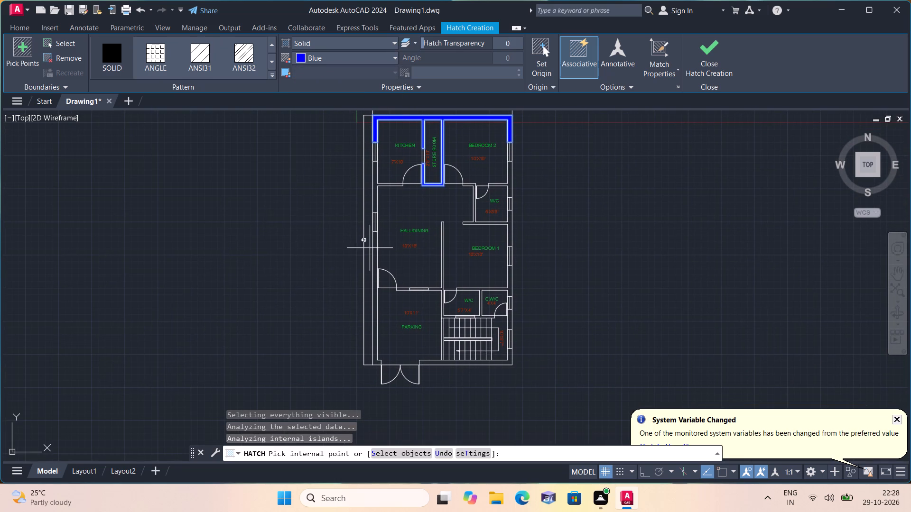
pyautogui.click(376, 250)
pyautogui.click(373, 195)
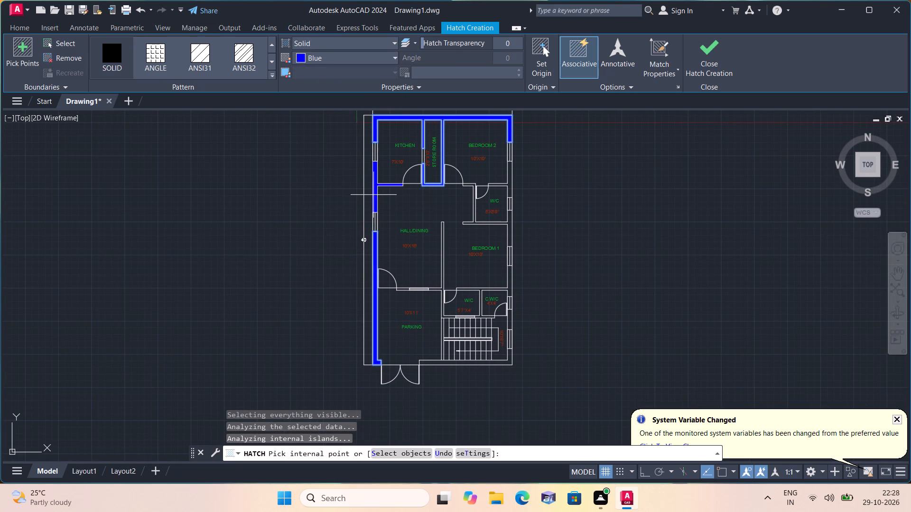
pyautogui.click(511, 219)
pyautogui.click(511, 187)
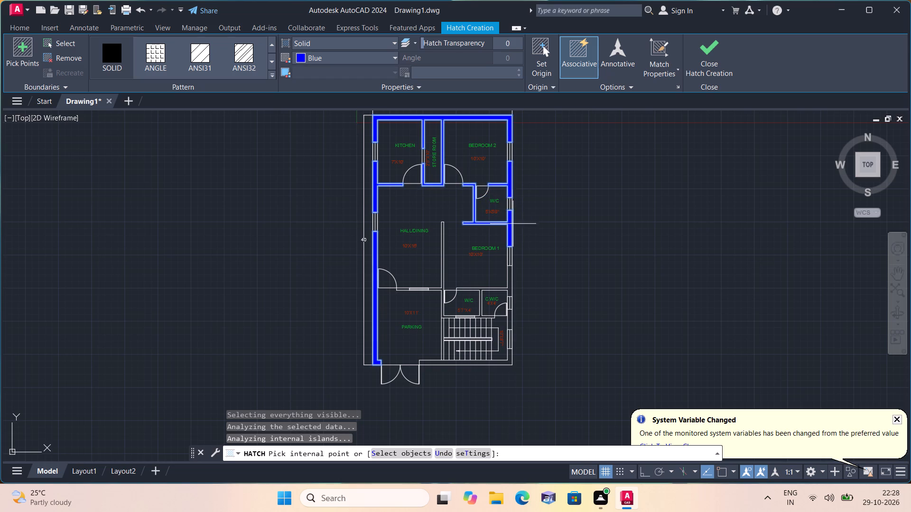
# Fill the remaining walls around Bedroom 1, the lower W/C and C.W/C, the parking and the staircase with the blue hatch.
pyautogui.click(511, 281)
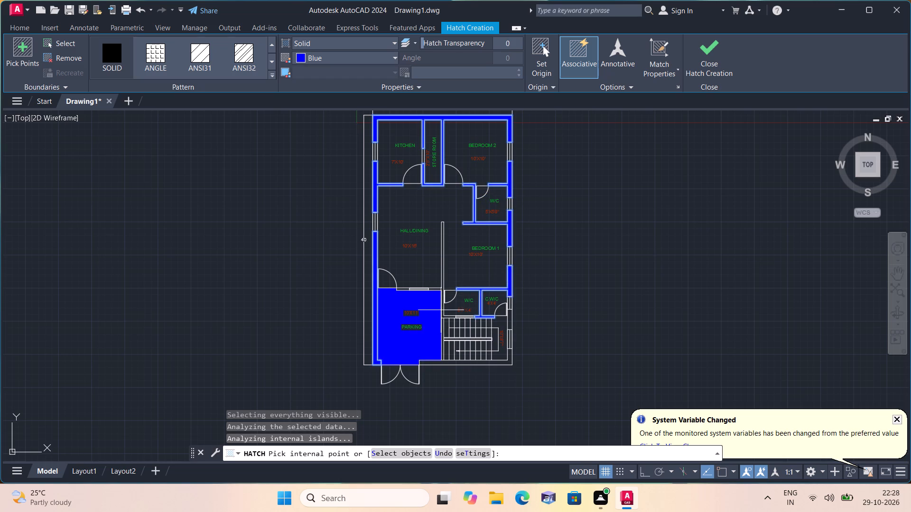
pyautogui.click(444, 316)
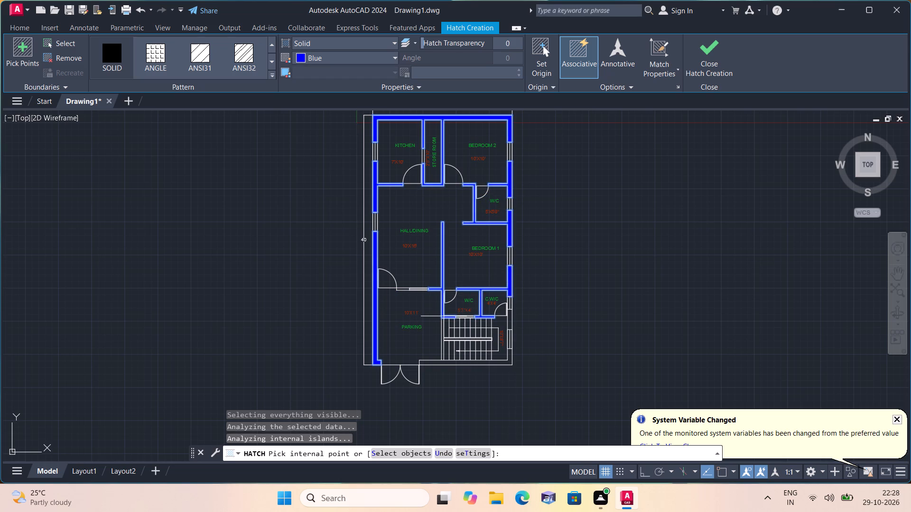
pyautogui.click(441, 361)
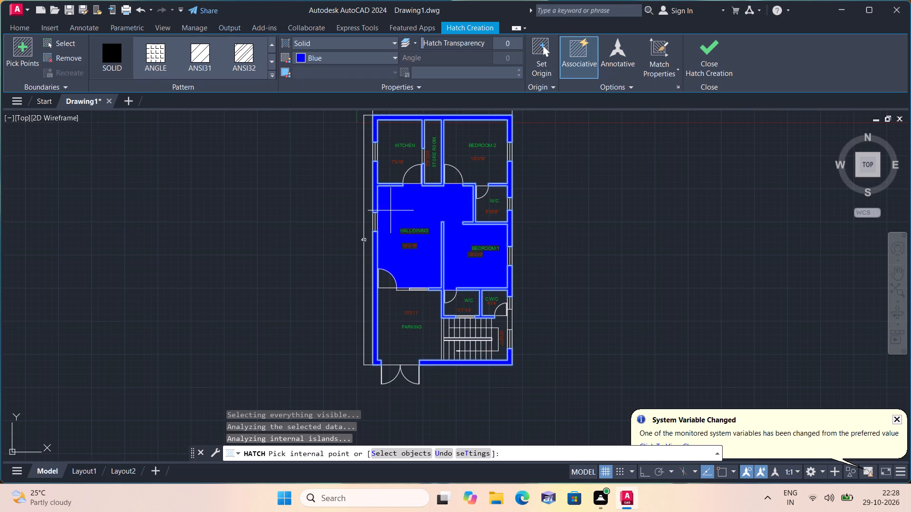
pyautogui.scroll(2, 407, 286)
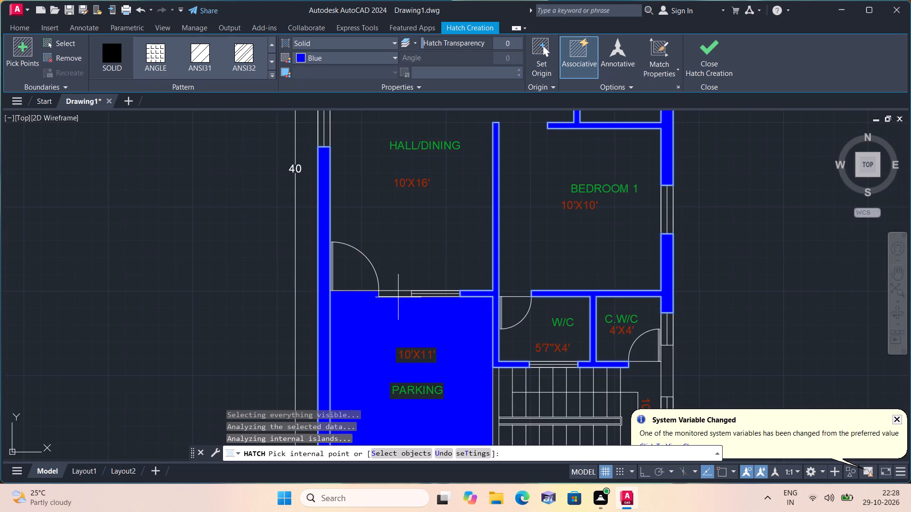
pyautogui.click(398, 293)
pyautogui.scroll(-2, 429, 224)
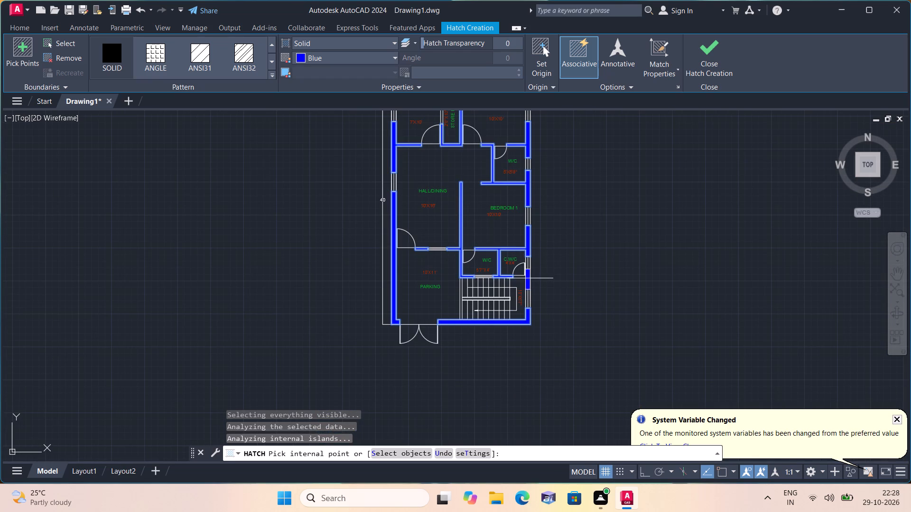
pyautogui.click(530, 278)
pyautogui.press('Escape')
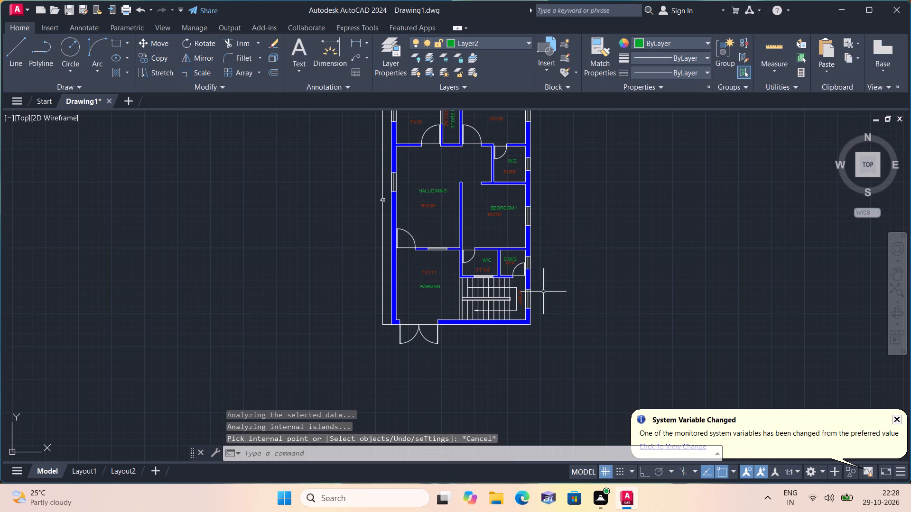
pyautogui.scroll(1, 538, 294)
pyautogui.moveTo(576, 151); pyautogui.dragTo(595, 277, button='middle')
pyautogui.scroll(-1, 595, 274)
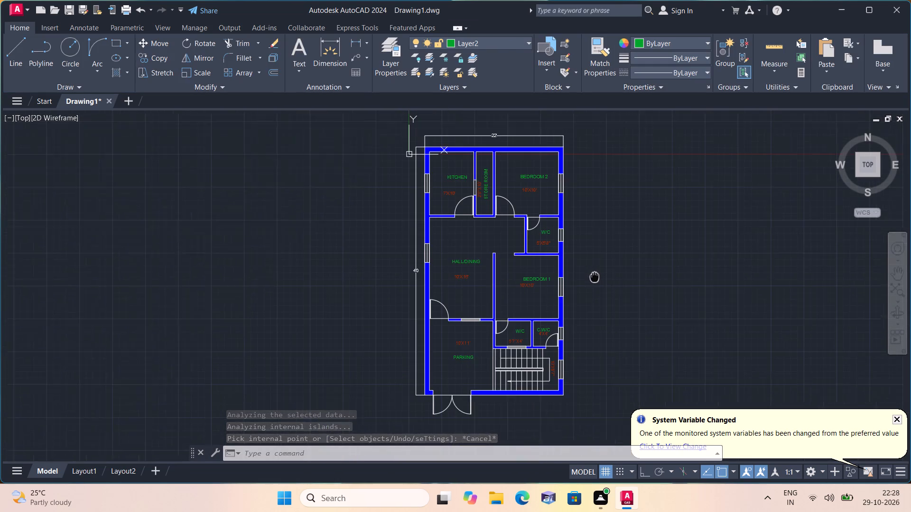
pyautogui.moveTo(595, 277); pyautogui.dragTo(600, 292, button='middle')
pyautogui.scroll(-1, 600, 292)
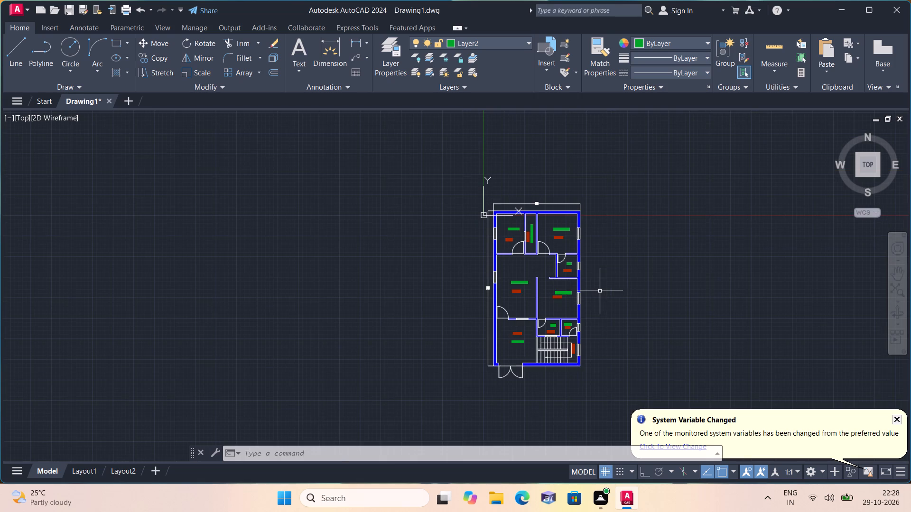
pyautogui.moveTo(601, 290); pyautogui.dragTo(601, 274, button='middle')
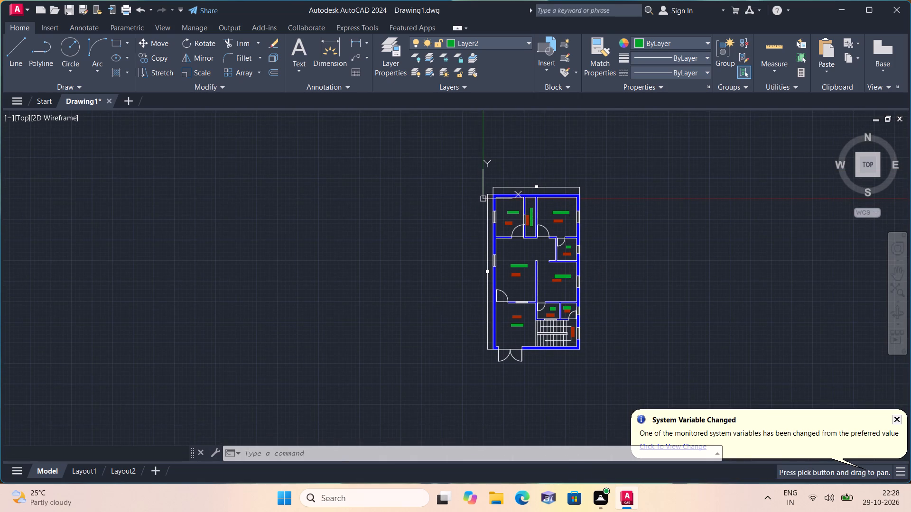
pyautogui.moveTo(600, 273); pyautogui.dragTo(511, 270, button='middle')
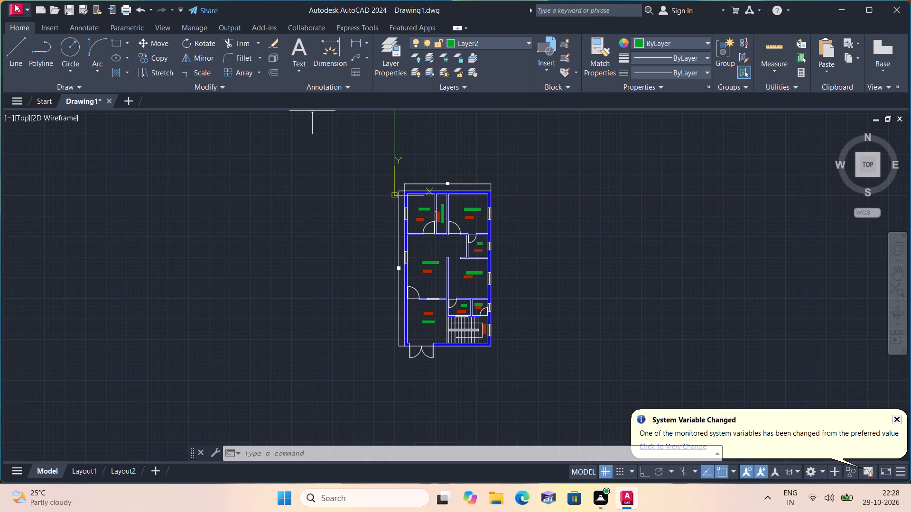
# Save the drawing in the Documents folder under the file name 2240.
pyautogui.click(15, 4)
pyautogui.click(55, 128)
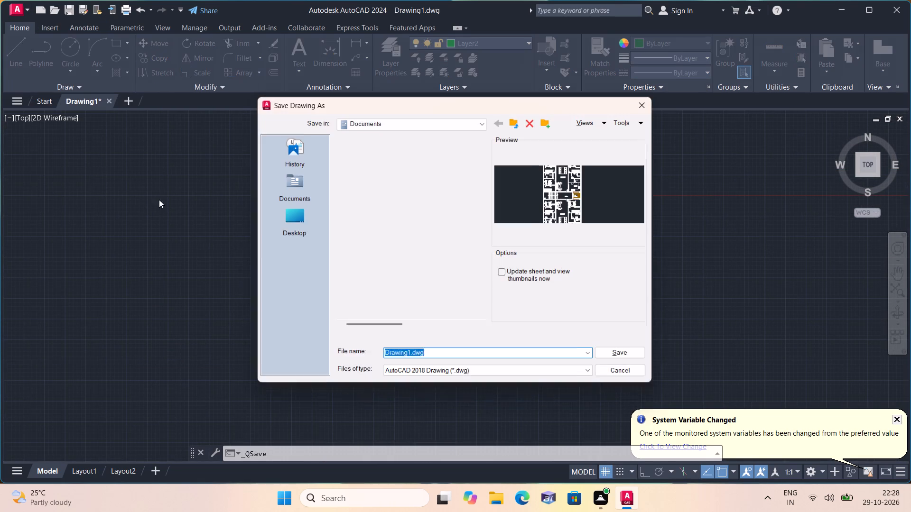
pyautogui.click(416, 357)
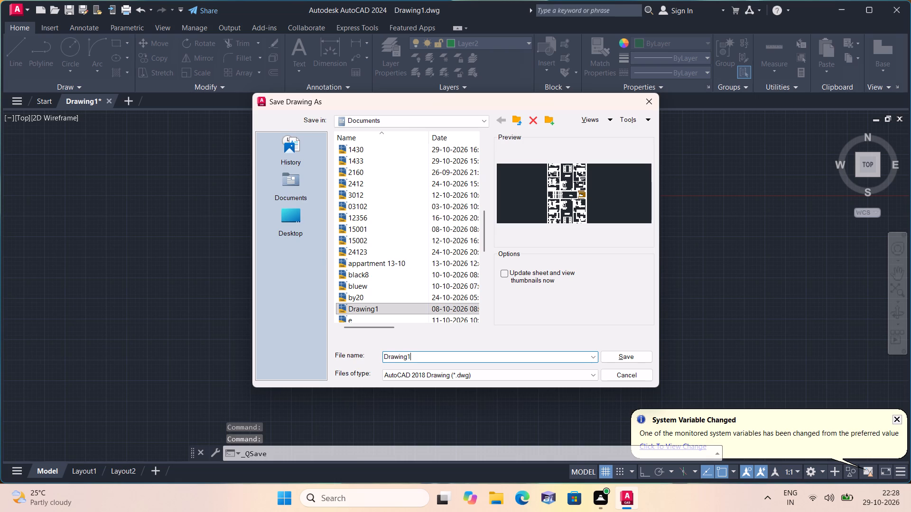
pyautogui.press('BackSpace')
pyautogui.press('BackSpace')
pyautogui.press('BackSpace')
pyautogui.press('BackSpace')
pyautogui.press('BackSpace')
pyautogui.press('BackSpace')
pyautogui.press('BackSpace')
pyautogui.press('BackSpace')
pyautogui.press('BackSpace')
pyautogui.press('BackSpace')
pyautogui.press('BackSpace')
pyautogui.press('BackSpace')
pyautogui.press('BackSpace')
pyautogui.press('BackSpace')
pyautogui.press('BackSpace')
pyautogui.press('BackSpace')
pyautogui.press('BackSpace')
pyautogui.press('BackSpace')
pyautogui.press('BackSpace')
pyautogui.press('BackSpace')
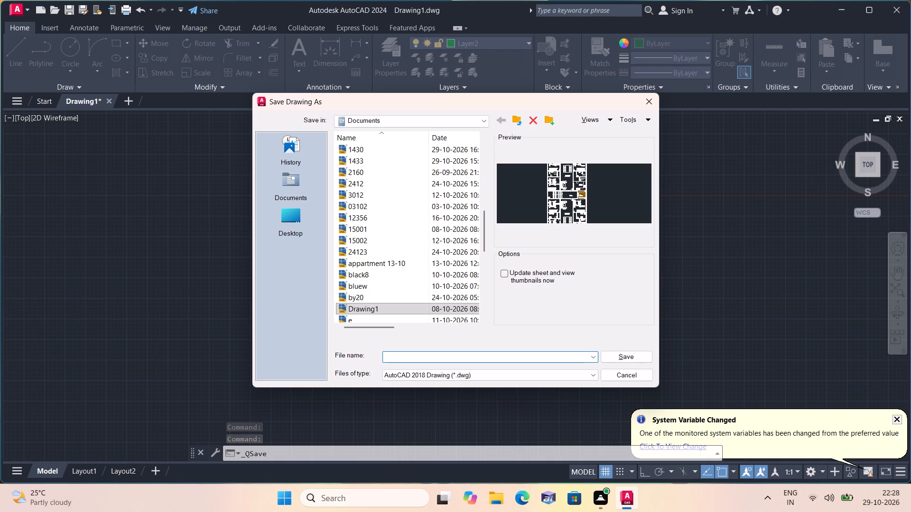
pyautogui.write('22')
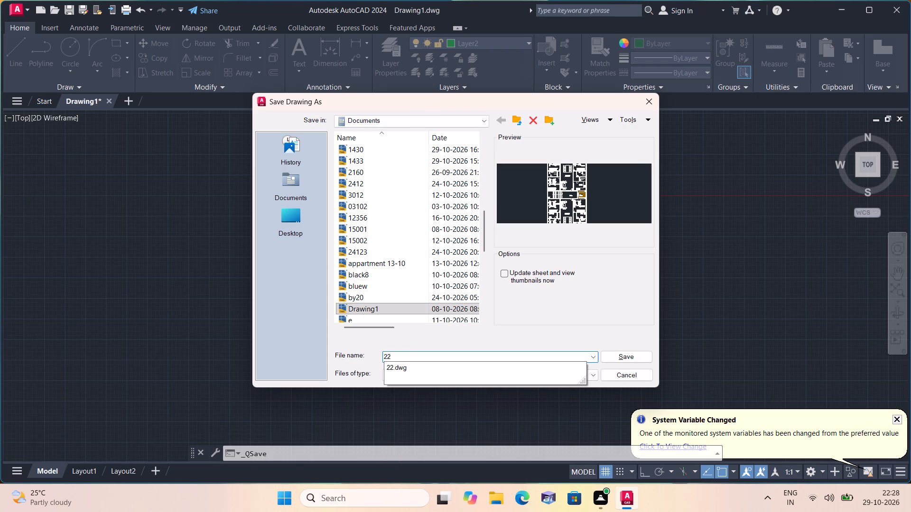
pyautogui.write('40')
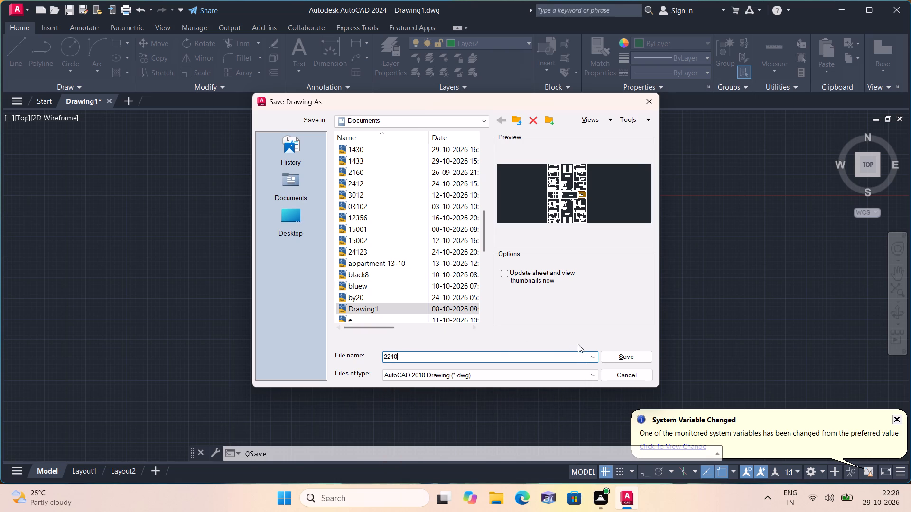
pyautogui.click(611, 352)
# Set up a plot with the DWG To PDF.pc3 plotter and ISO A4 (297.00 x 210.00 MM) paper.
pyautogui.write('PLOT')
pyautogui.press('space')
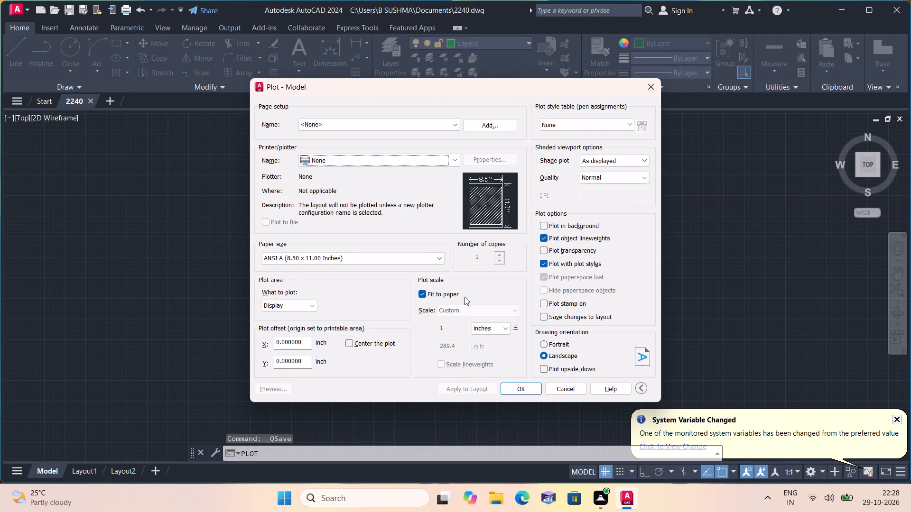
pyautogui.click(392, 163)
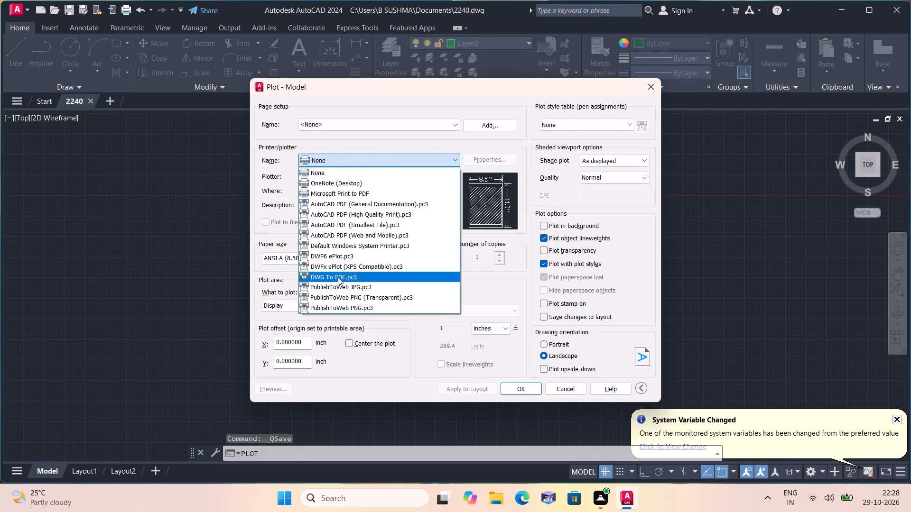
pyautogui.click(338, 277)
pyautogui.click(353, 256)
pyautogui.scroll(-11, 315, 313)
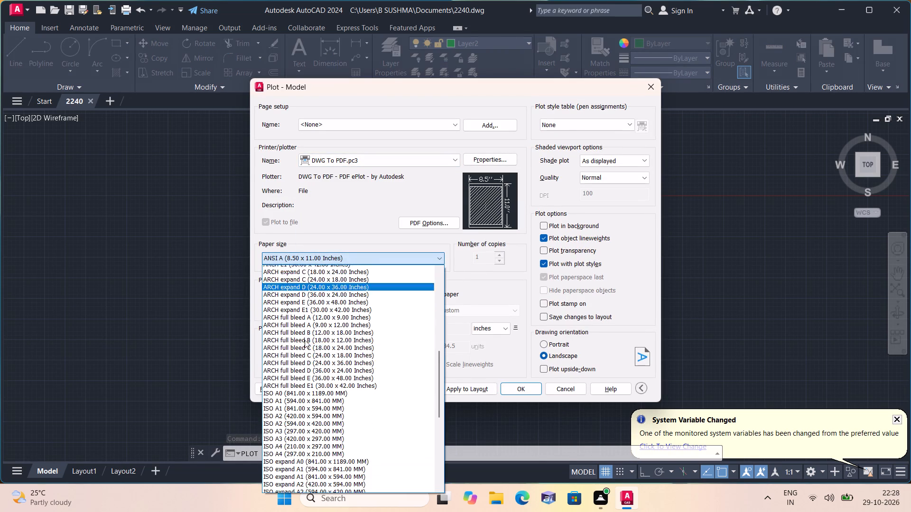
pyautogui.scroll(-3, 305, 340)
pyautogui.click(294, 380)
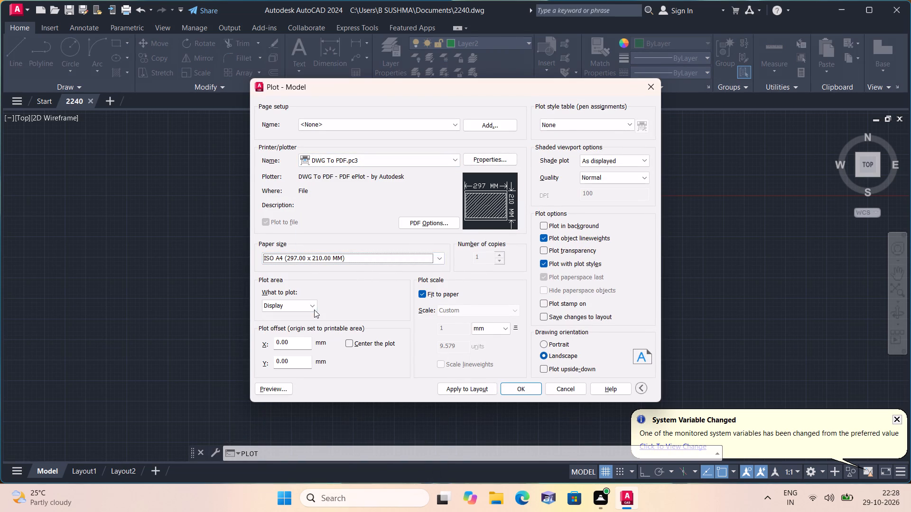
# Set the plot area to a window around the whole floor plan and centre the plot.
pyautogui.click(314, 302)
pyautogui.click(300, 338)
pyautogui.scroll(-2, 299, 314)
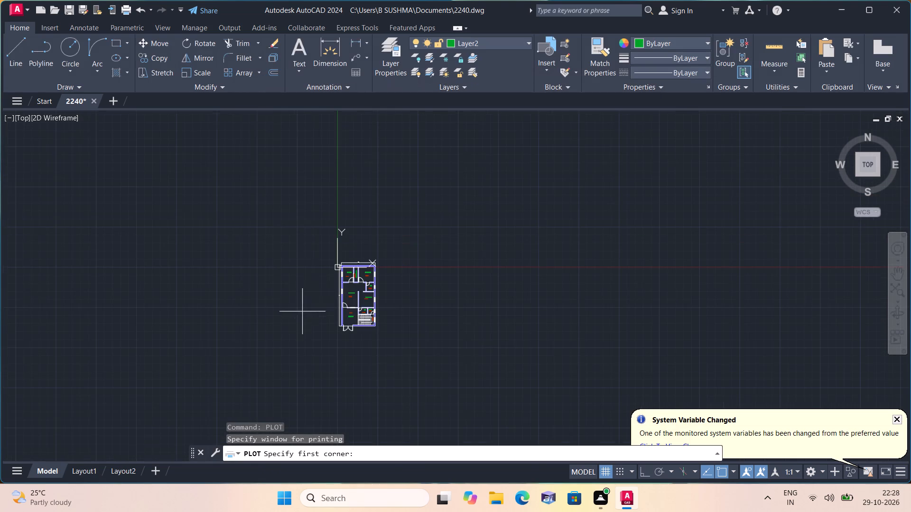
pyautogui.moveTo(293, 219); pyautogui.dragTo(328, 266)
pyautogui.click(457, 360)
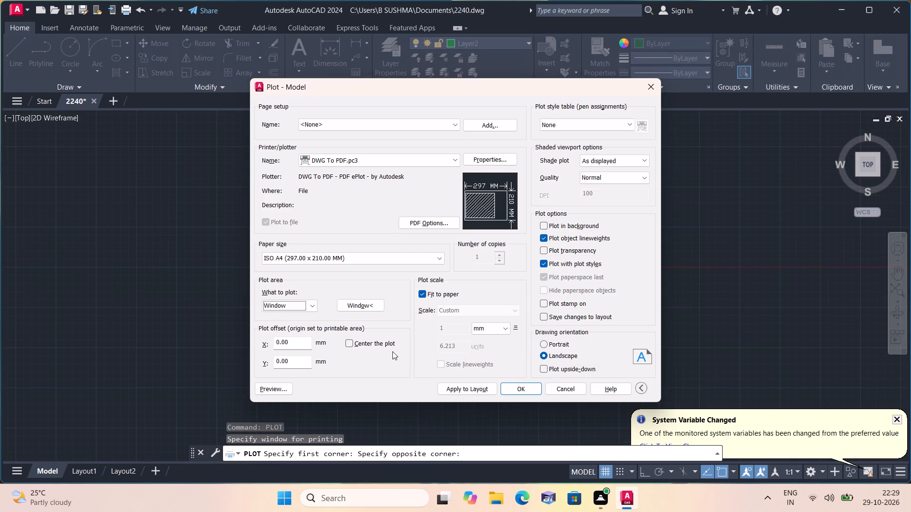
pyautogui.click(349, 343)
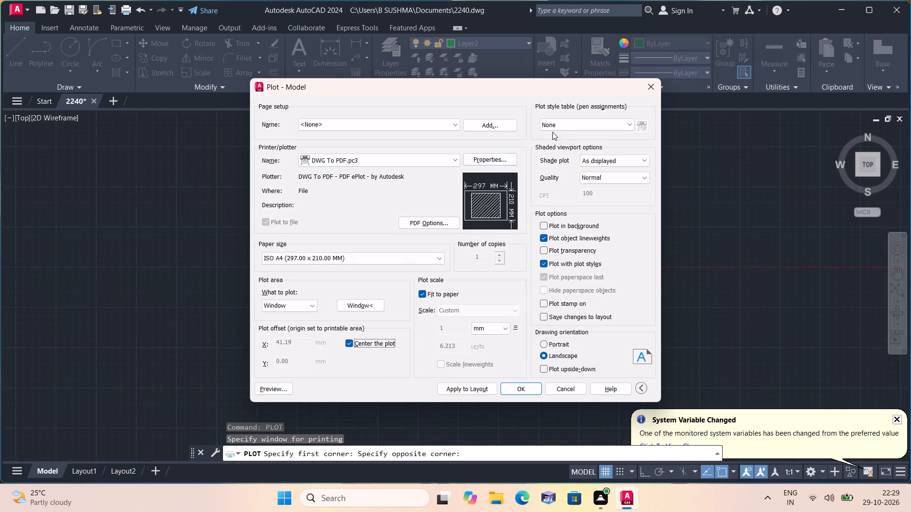
# Choose the acad.ctb plot style table and assign it to all layouts.
pyautogui.click(571, 123)
pyautogui.click(564, 146)
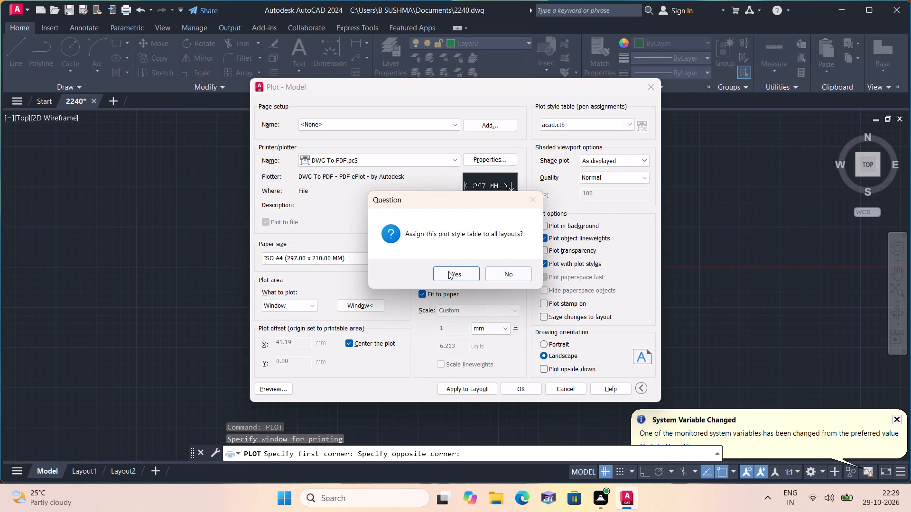
pyautogui.click(447, 271)
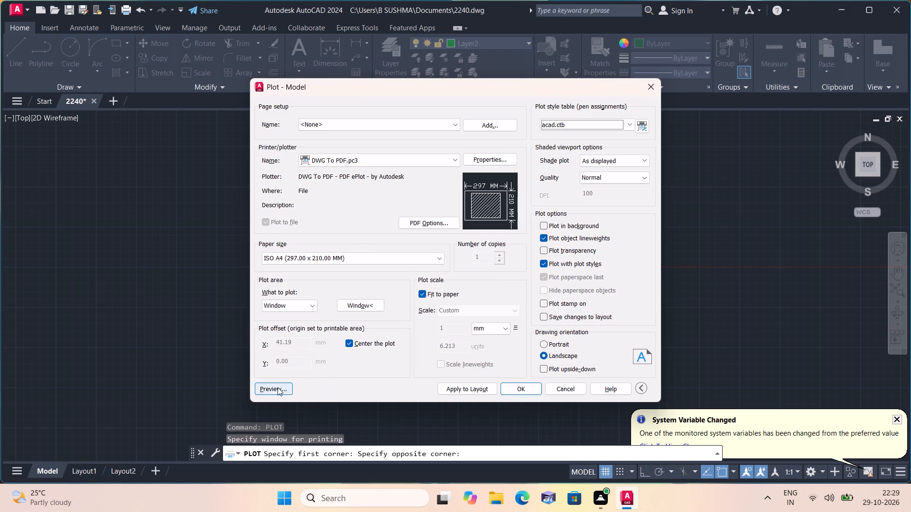
# Preview the plot, examining the floor plan's walls, room labels and placement on the sheet, and return to the plot settings.
pyautogui.click(278, 387)
pyautogui.scroll(3, 483, 276)
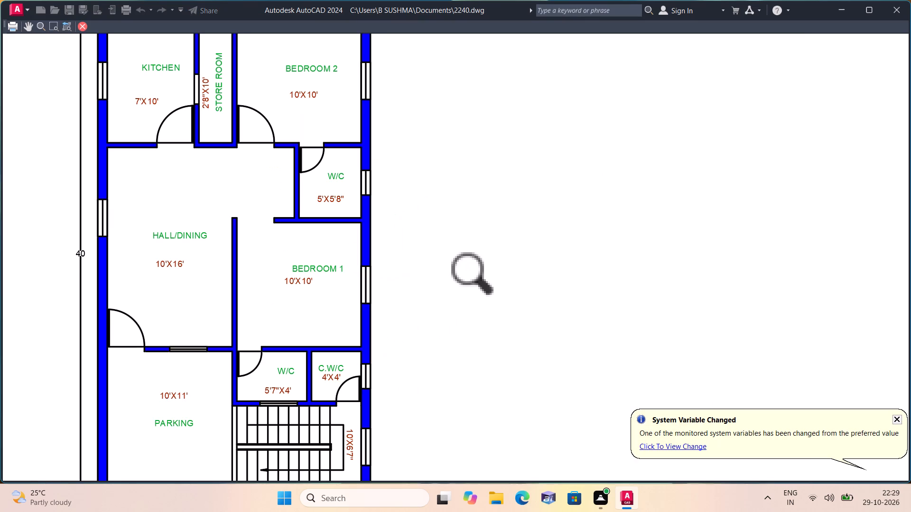
pyautogui.moveTo(354, 303); pyautogui.dragTo(373, 266, button='middle')
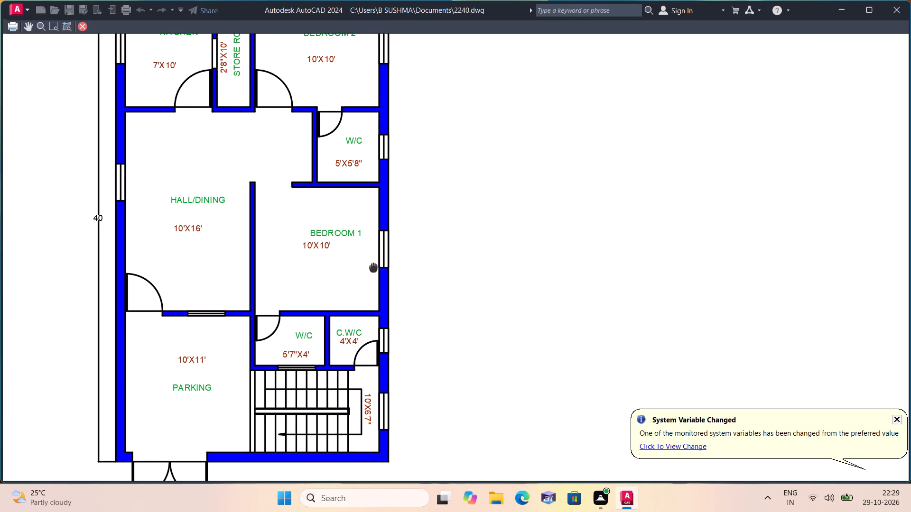
pyautogui.moveTo(373, 266); pyautogui.dragTo(374, 266, button='middle')
pyautogui.scroll(-1, 374, 266)
pyautogui.rightClick(419, 263)
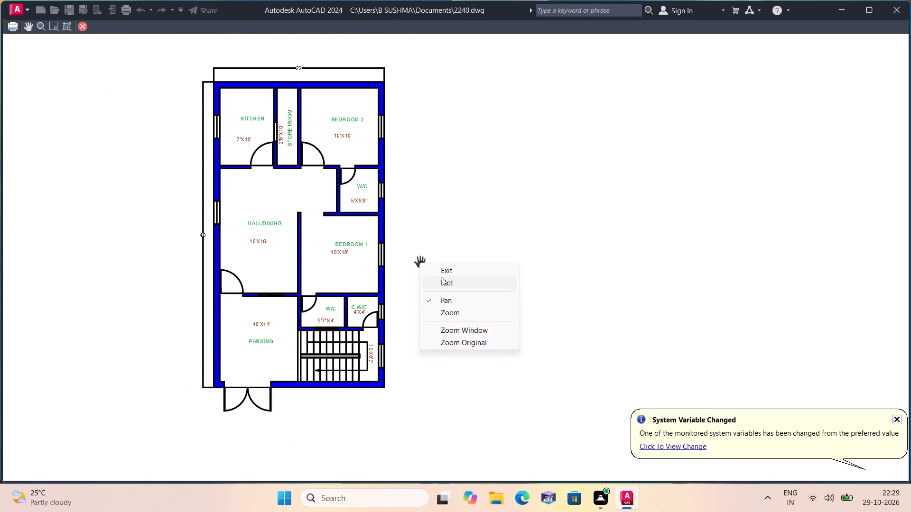
pyautogui.click(448, 269)
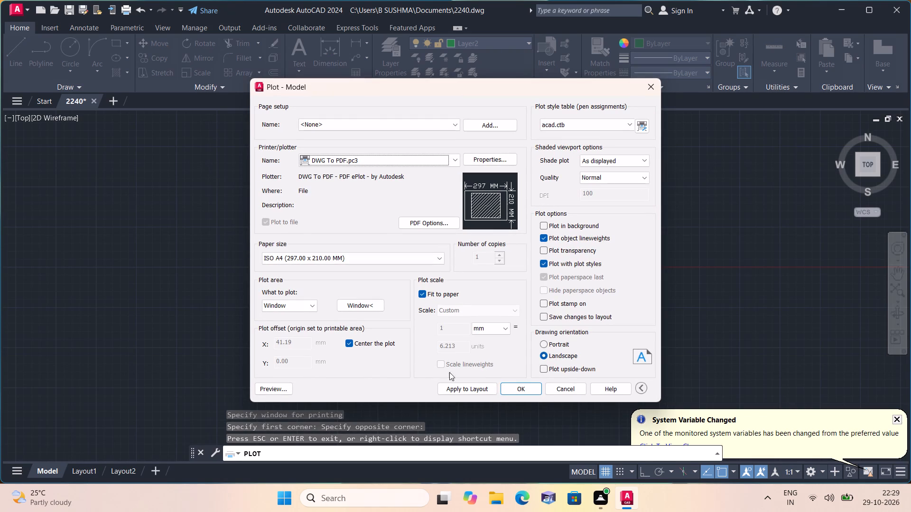
# Apply the plot settings to the layout and plot the floor plan to 2240-Model.pdf in the Documents folder.
pyautogui.click(462, 386)
pyautogui.click(520, 388)
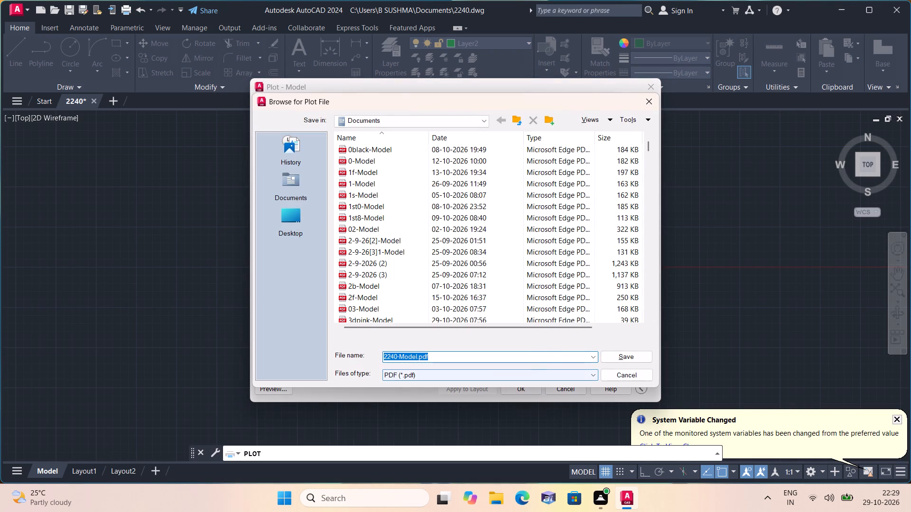
pyautogui.click(615, 359)
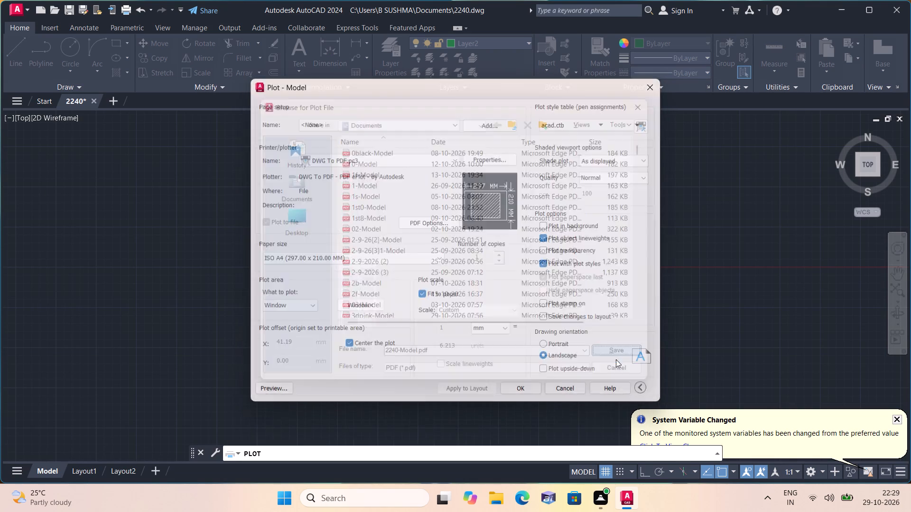